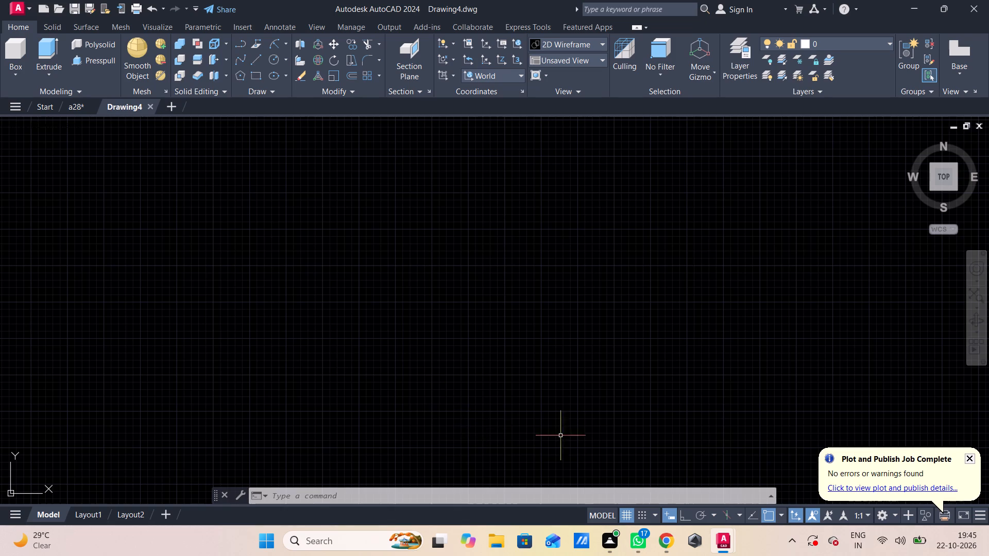
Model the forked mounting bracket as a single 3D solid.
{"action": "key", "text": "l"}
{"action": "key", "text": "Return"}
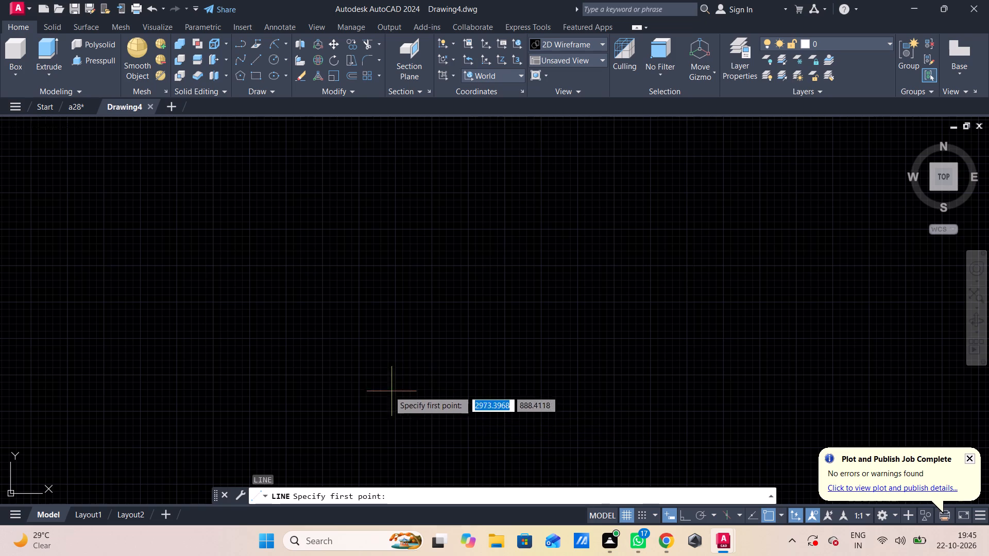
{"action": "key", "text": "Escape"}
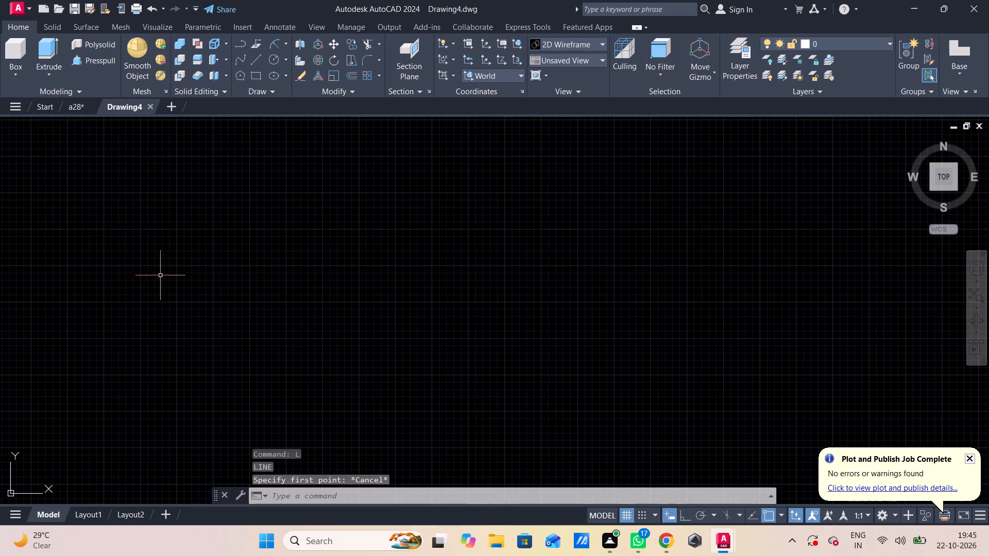
Switch the drawing to the Front view.
{"action": "left_click", "coordinate": [40, 128]}
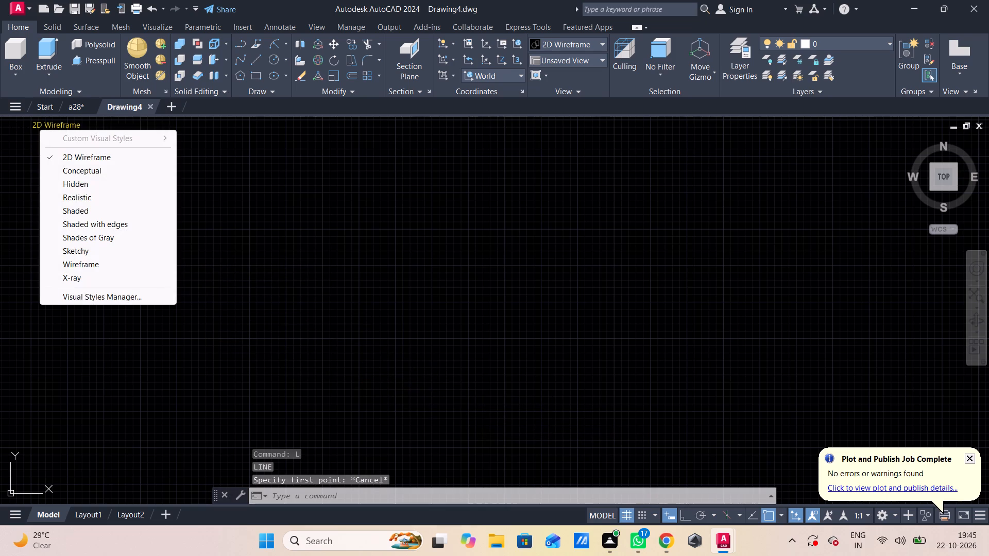
{"action": "left_click", "coordinate": [8, 119]}
{"action": "left_click", "coordinate": [8, 131]}
{"action": "left_click", "coordinate": [33, 287]}
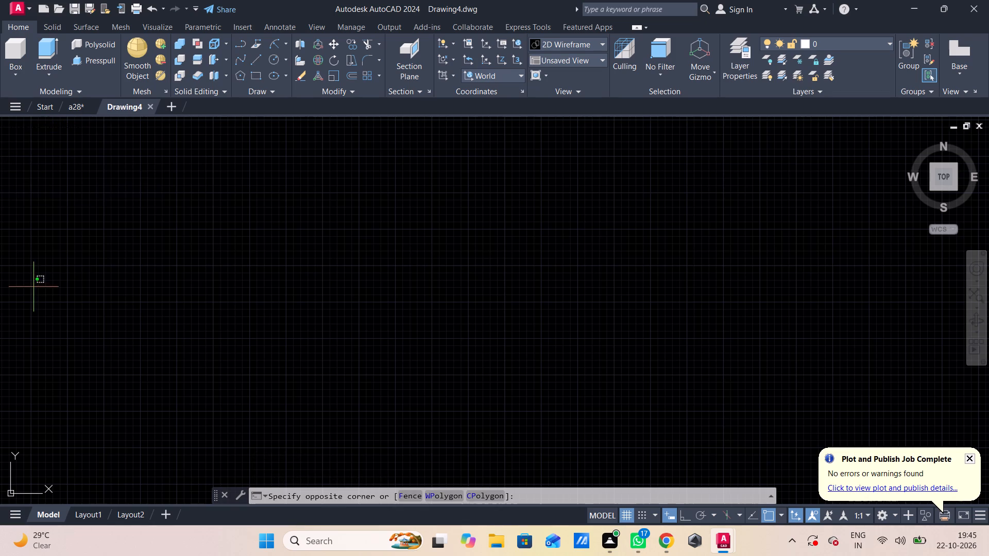
{"action": "left_click", "coordinate": [137, 265]}
{"action": "left_click", "coordinate": [18, 124]}
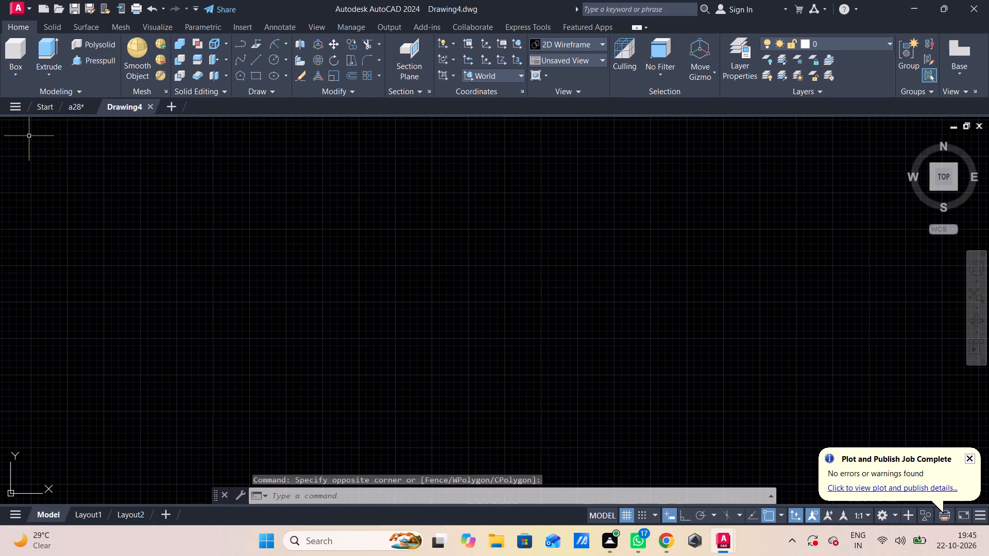
{"action": "left_click", "coordinate": [62, 212]}
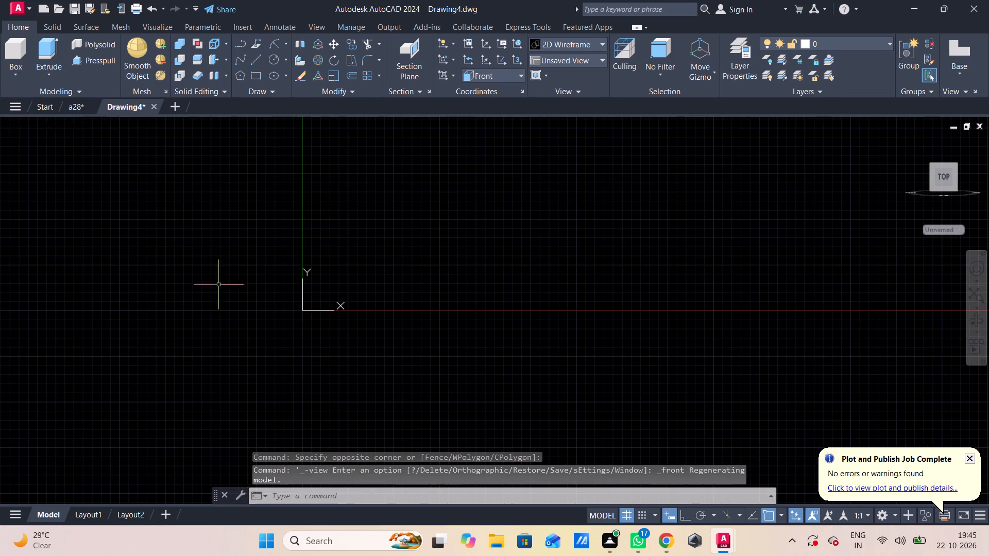
Draw a circle of radius 20 in the empty area up and to the right of the origin.
{"action": "middle_click_drag", "start_coordinate": [450, 255], "coordinate": [207, 401]}
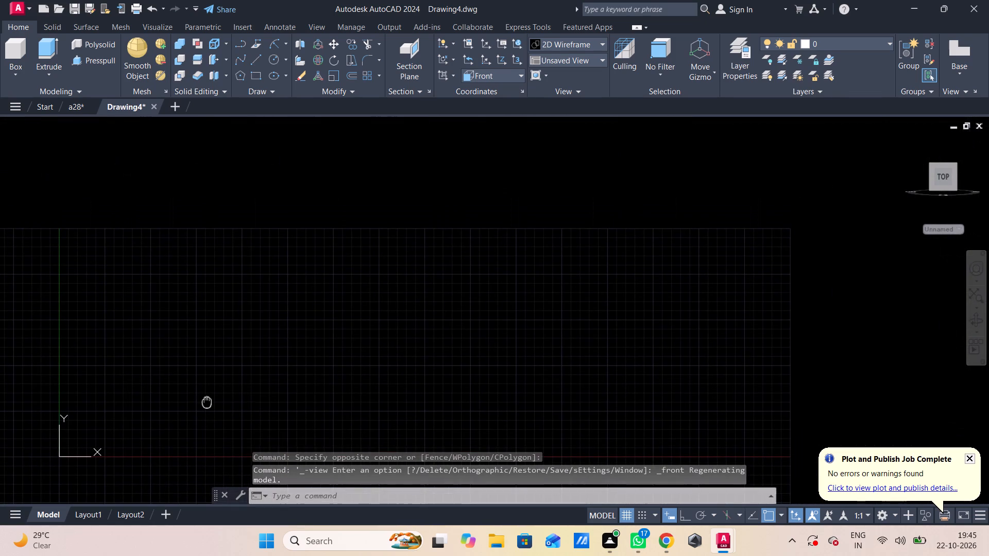
{"action": "middle_click_drag", "start_coordinate": [207, 401], "coordinate": [207, 403]}
{"action": "middle_click_drag", "start_coordinate": [335, 335], "coordinate": [284, 385]}
{"action": "key", "text": "c"}
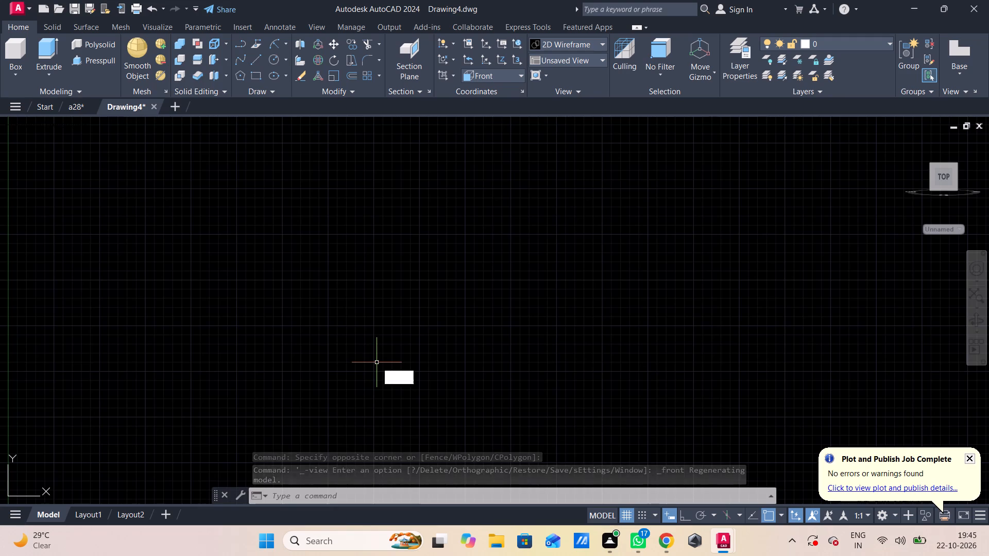
{"action": "key", "text": "space"}
{"action": "left_click", "coordinate": [473, 219]}
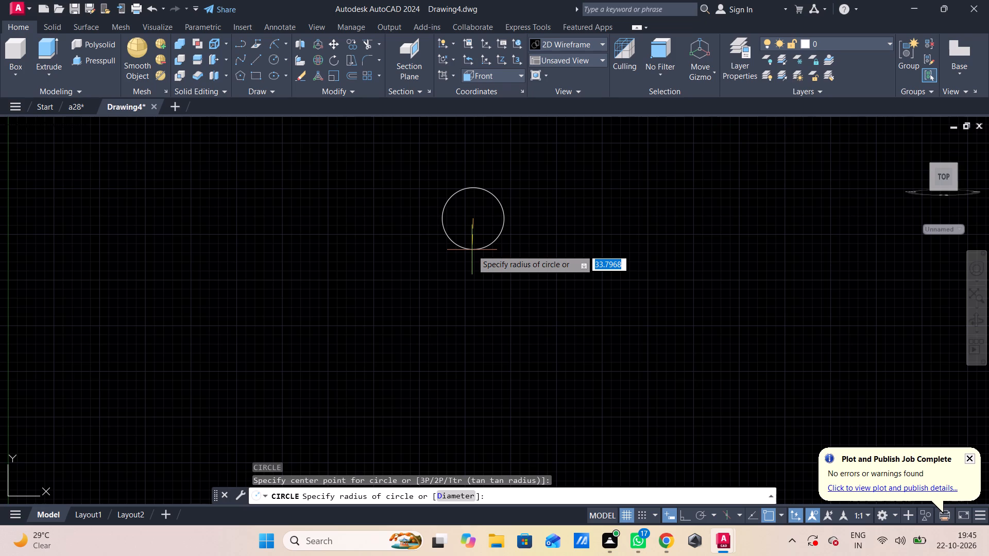
{"action": "type", "text": "40"}
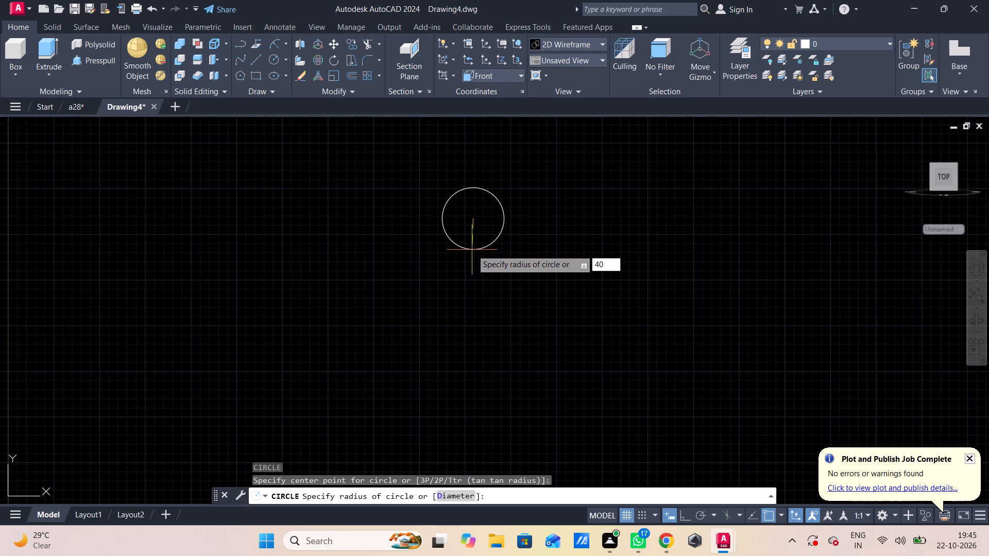
{"action": "key", "text": "BackSpace"}
{"action": "key", "text": "BackSpace"}
{"action": "type", "text": "20"}
{"action": "key", "text": "Return"}
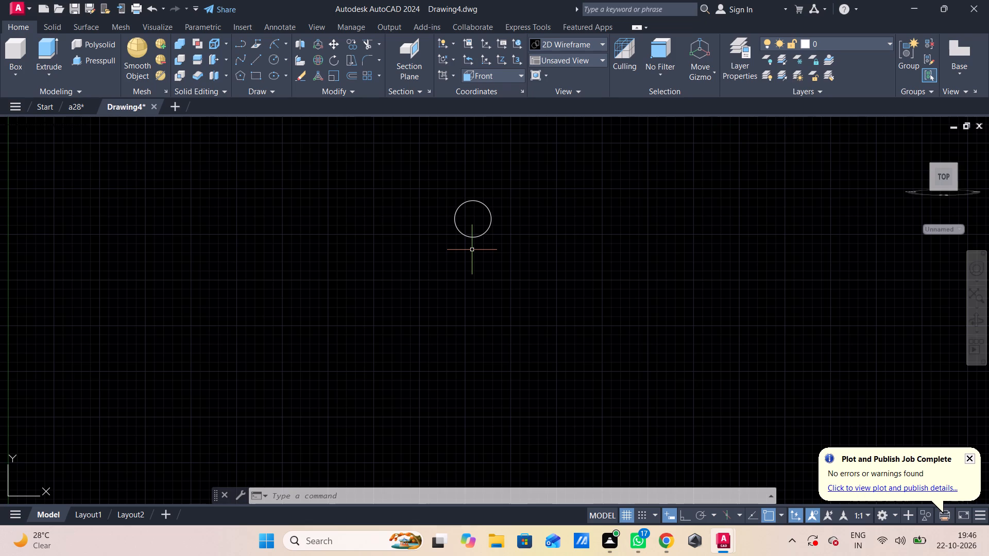
Draw a concentric circle of radius 38 around the first circle.
{"action": "key", "text": "space"}
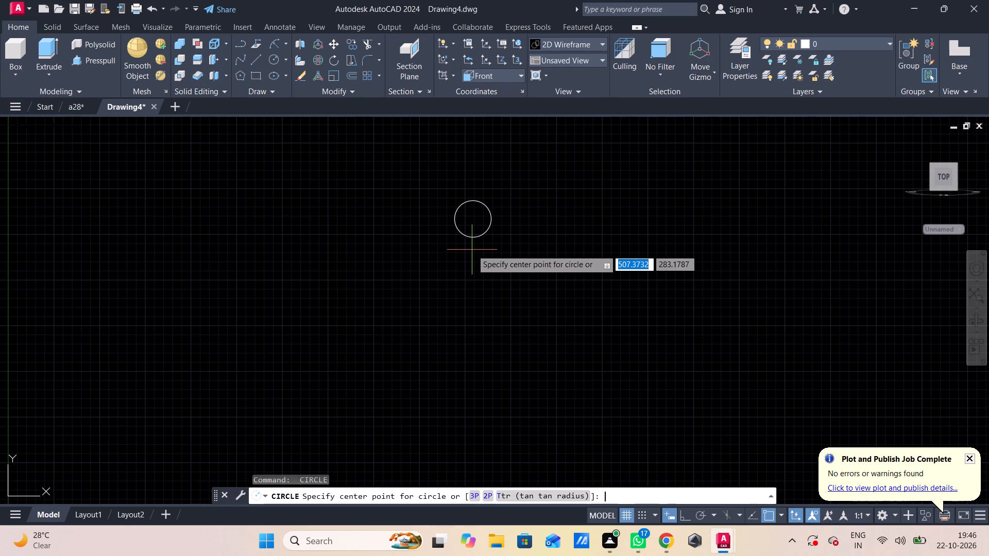
{"action": "left_click", "coordinate": [472, 221]}
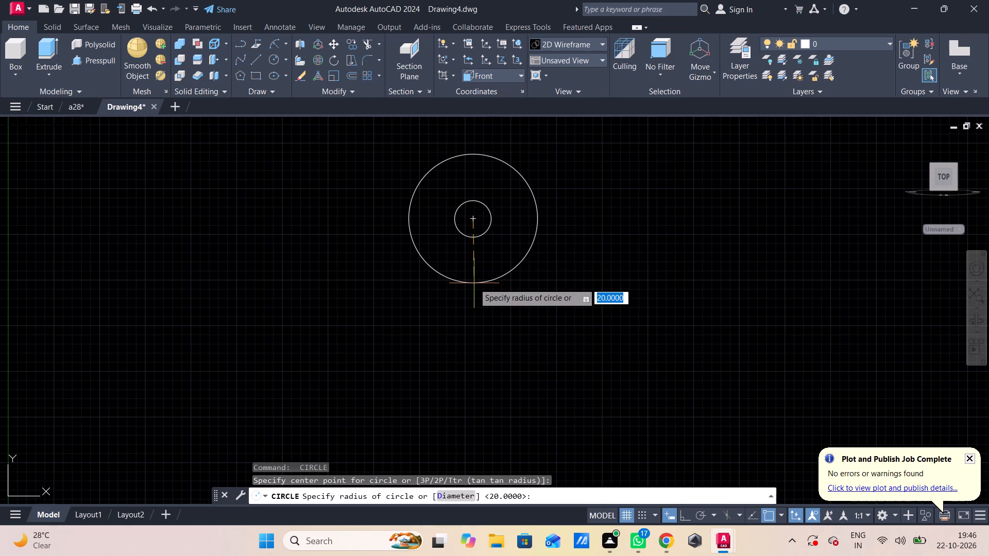
{"action": "type", "text": "38"}
{"action": "key", "text": "Return"}
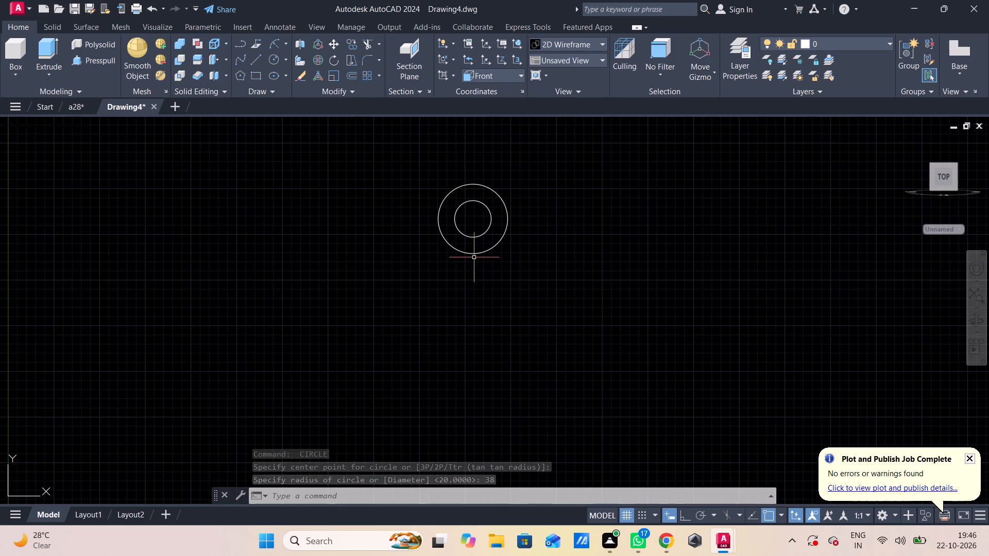
With Ortho on, draw a vertical line 36 long downward from the outer circle's right quadrant.
{"action": "key", "text": "l"}
{"action": "key", "text": "Return"}
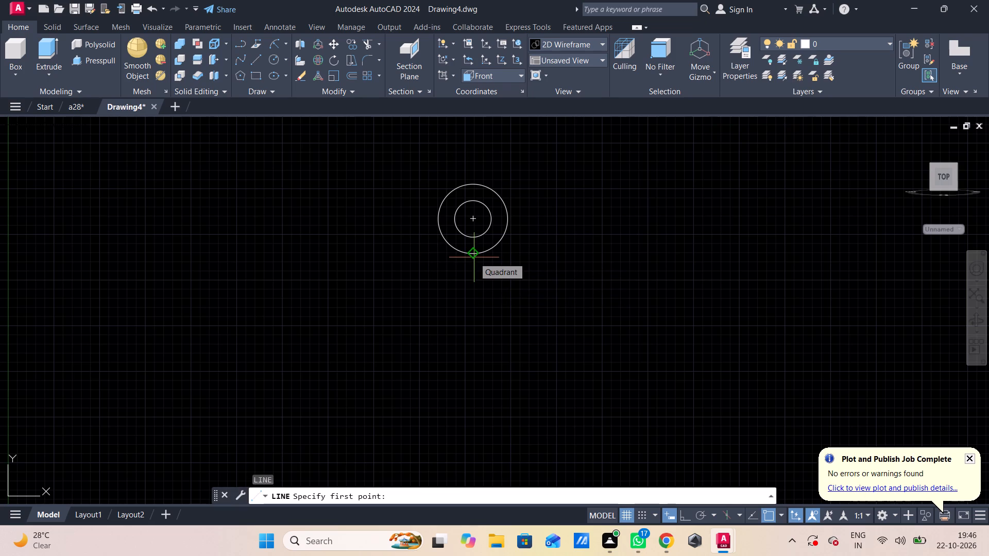
{"action": "left_click", "coordinate": [506, 217]}
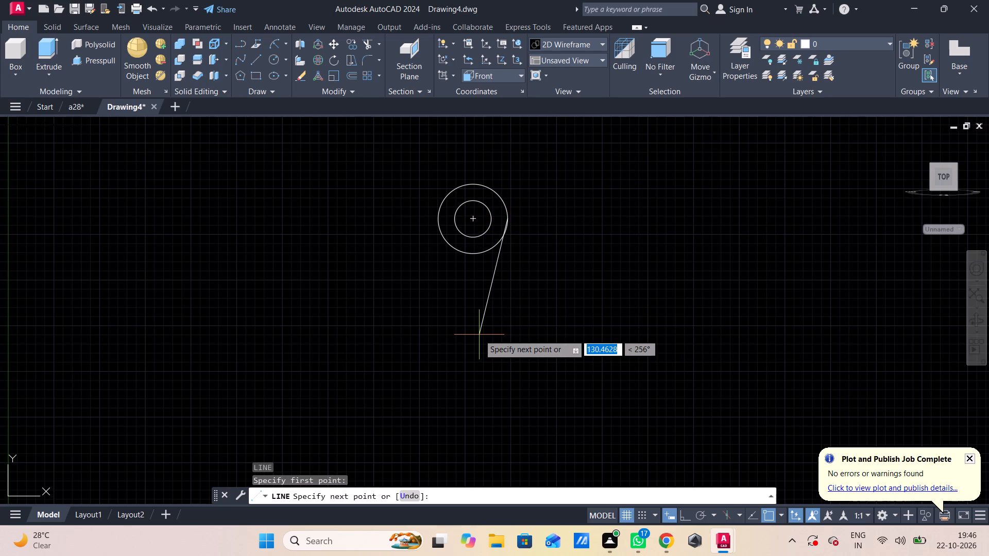
{"action": "key", "text": "F8"}
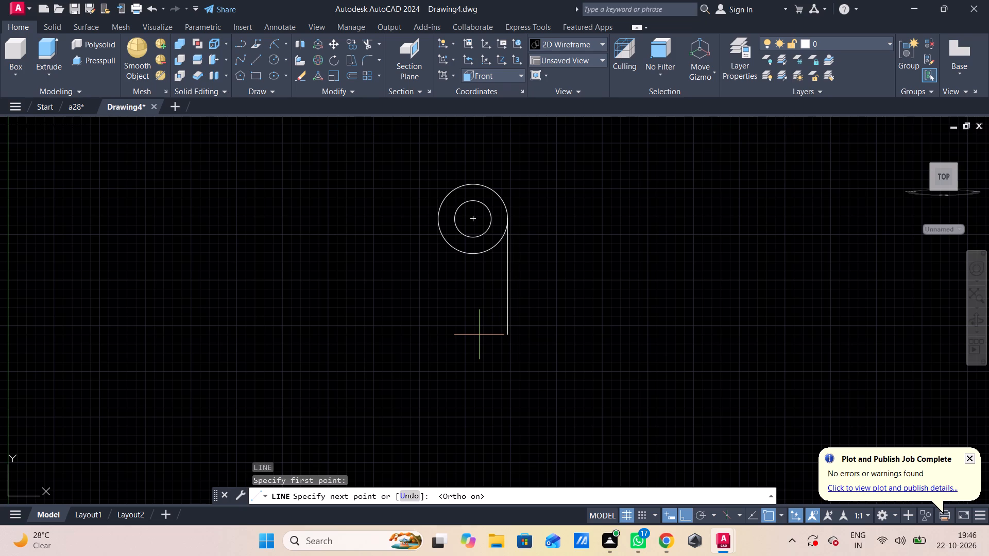
{"action": "type", "text": "36"}
{"action": "key", "text": "Return"}
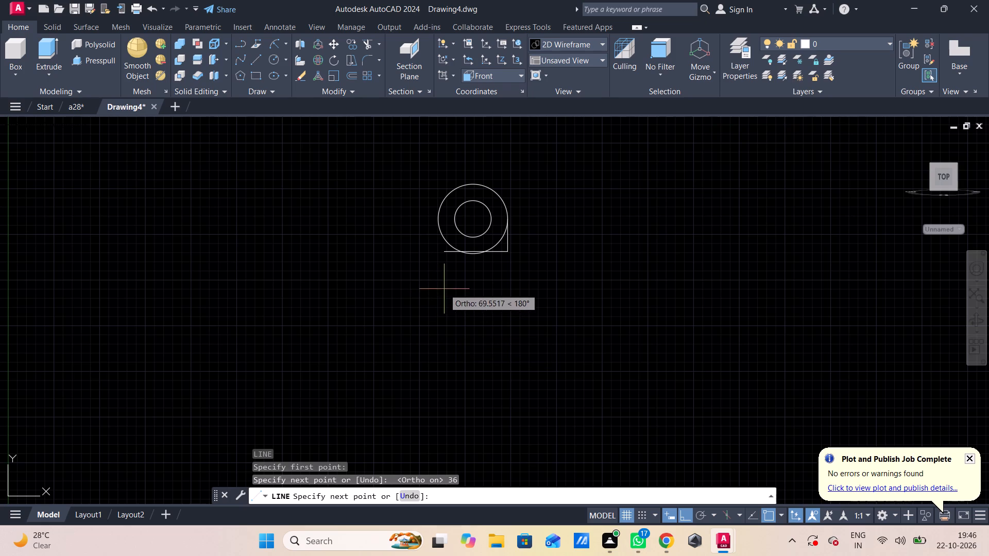
{"action": "scroll", "coordinate": [472, 283], "scroll_direction": "up", "scroll_amount": 1}
{"action": "middle_click_drag", "start_coordinate": [472, 283], "coordinate": [517, 323]}
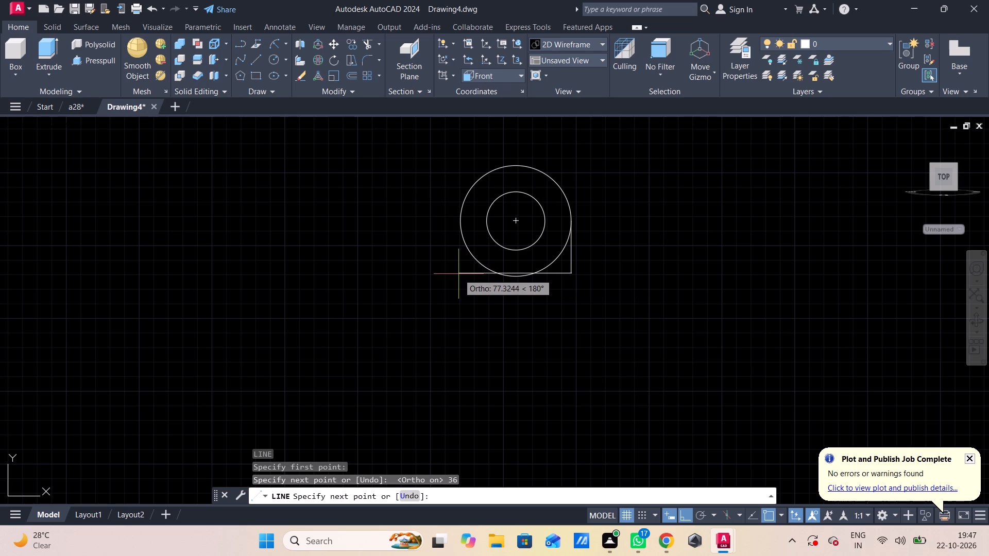
{"action": "key", "text": "ctrl+z"}
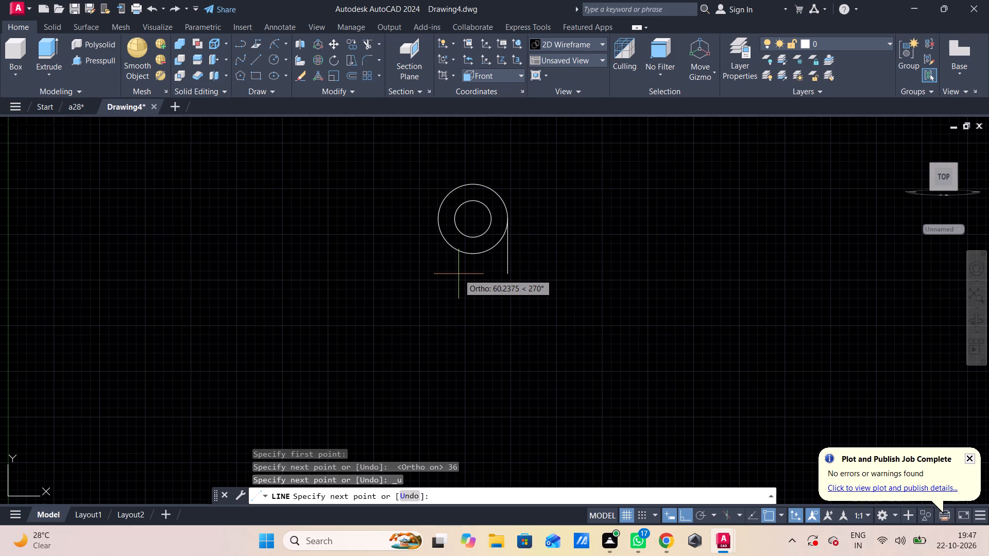
{"action": "type", "text": "36"}
{"action": "key", "text": "Return"}
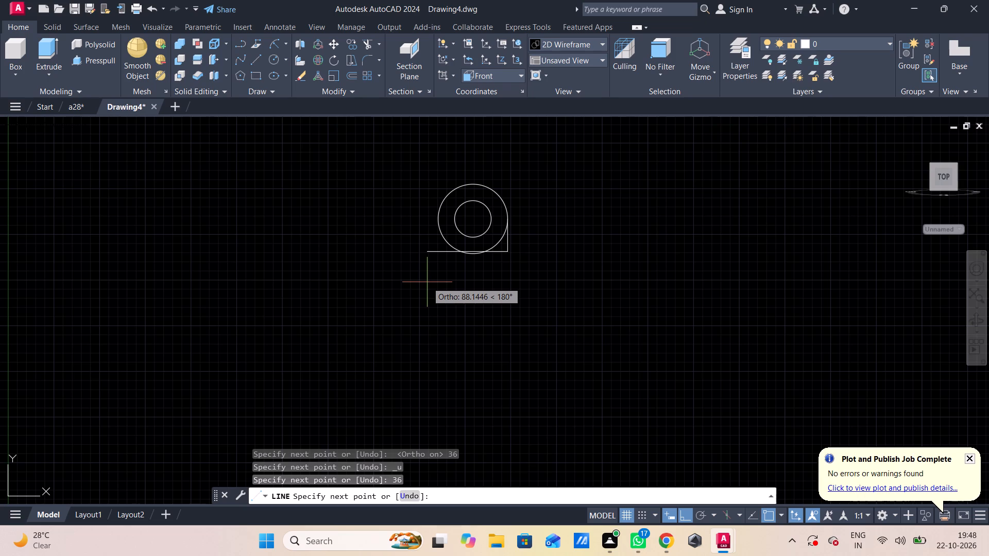
{"action": "key", "text": "4"}
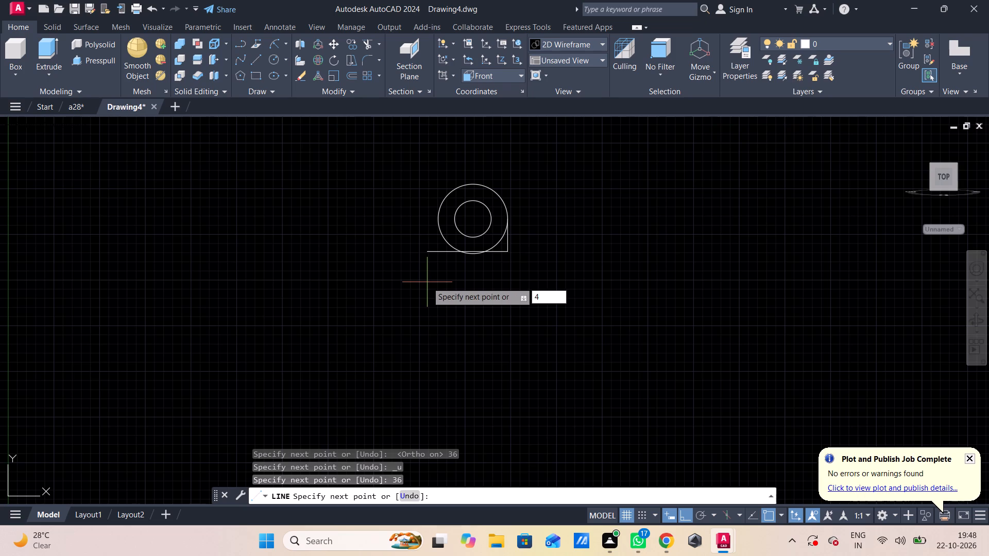
{"action": "key", "text": "BackSpace"}
{"action": "key", "text": "Escape"}
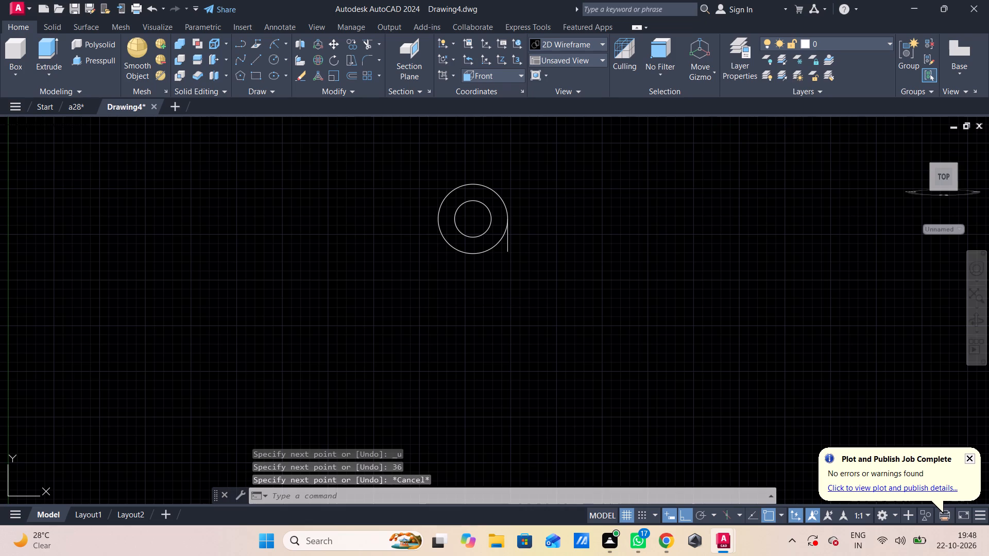
Draw a line 36 down from the outer circle's left quadrant, continuing horizontally to the lower end of the right vertical line.
{"action": "key", "text": "l"}
{"action": "key", "text": "Return"}
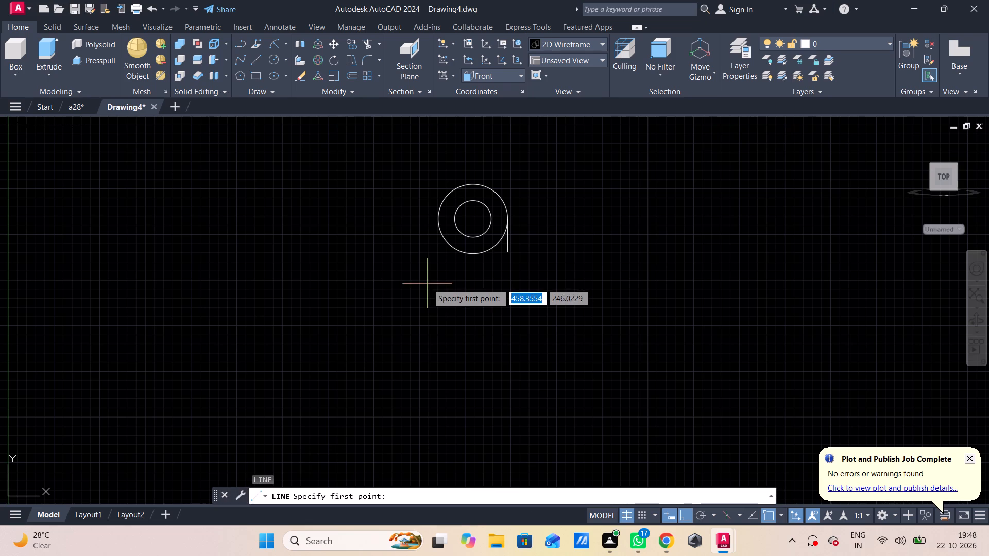
{"action": "left_click", "coordinate": [437, 219]}
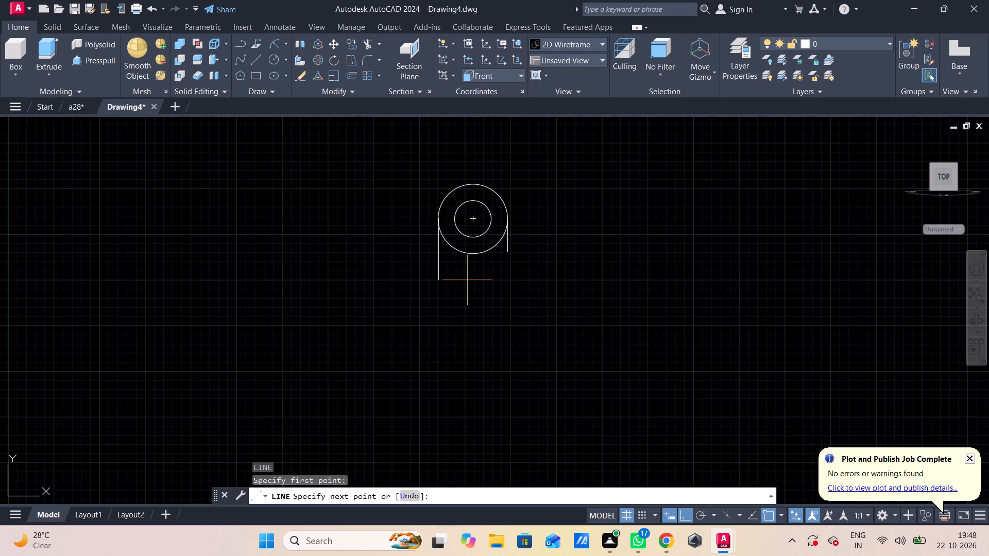
{"action": "type", "text": "36"}
{"action": "key", "text": "Return"}
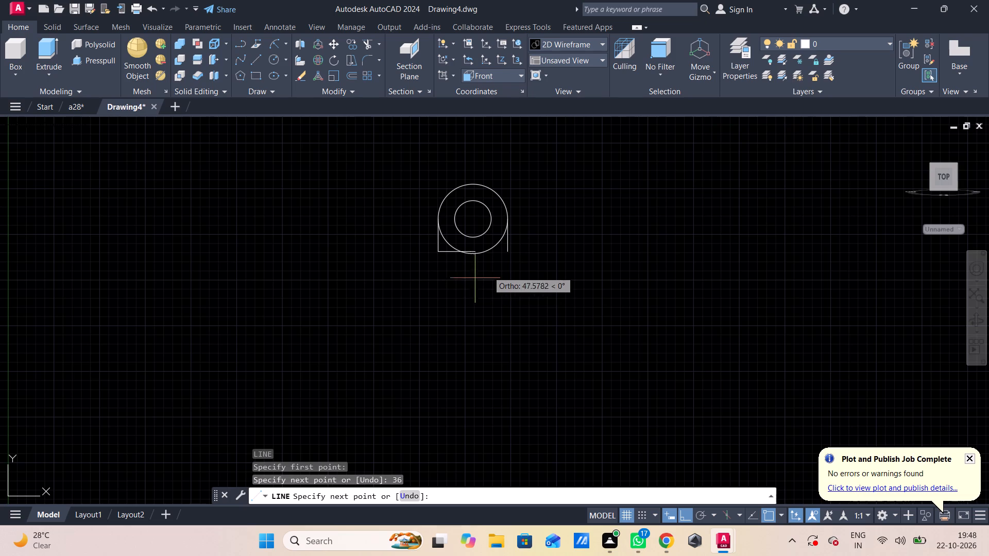
{"action": "left_click", "coordinate": [511, 258]}
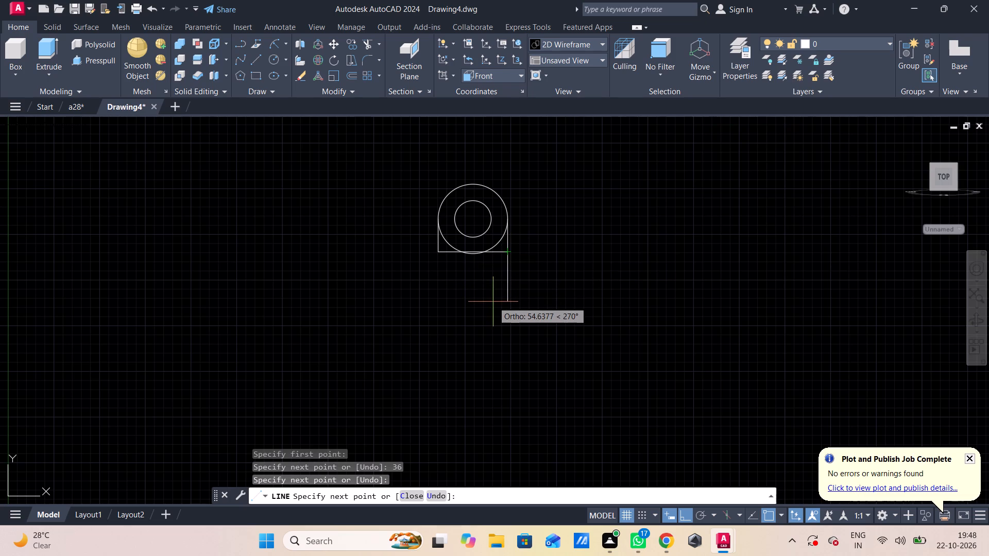
{"action": "key", "text": "Escape"}
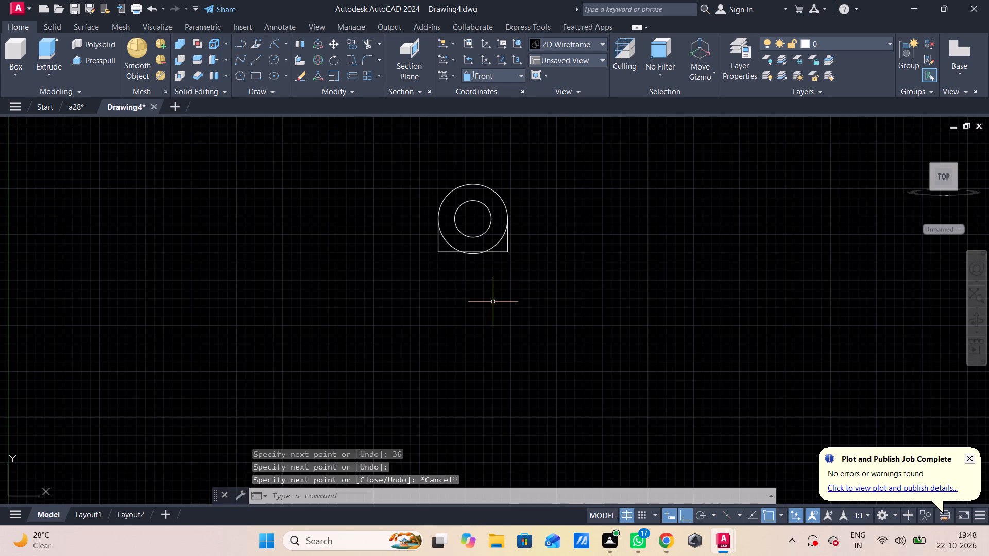
Trim away the lower half of the outer circle, leaving an arch-topped outline around the inner circle.
{"action": "type", "text": "tr"}
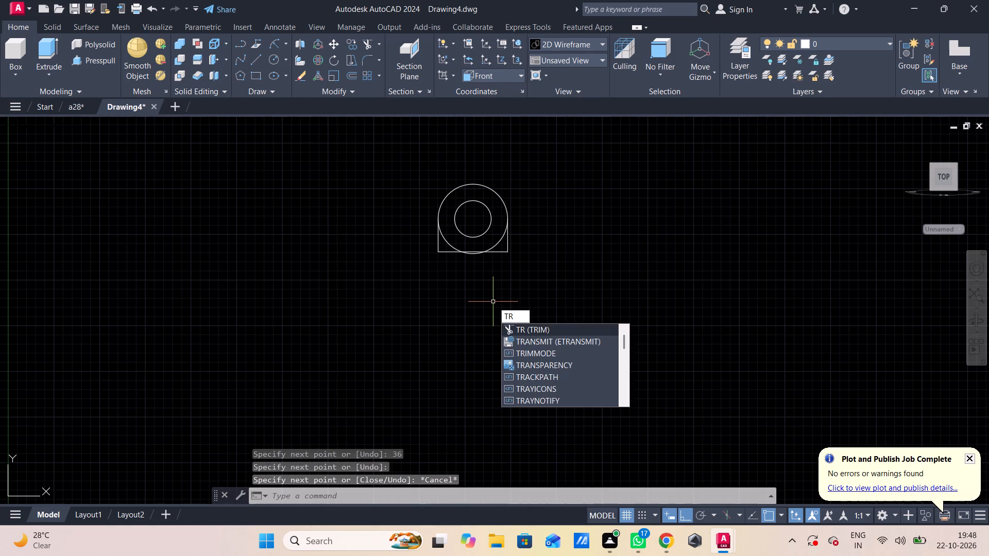
{"action": "key", "text": "space"}
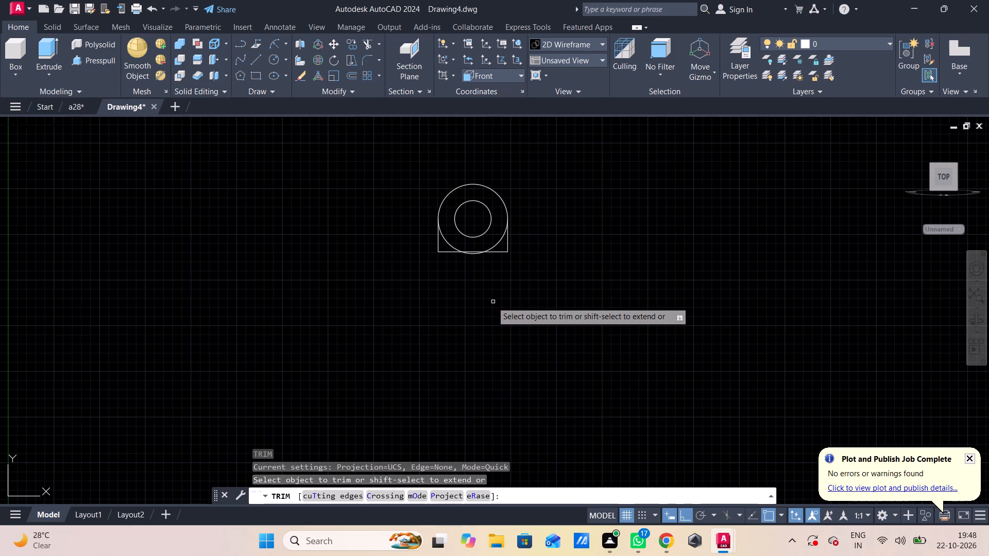
{"action": "left_click", "coordinate": [496, 246]}
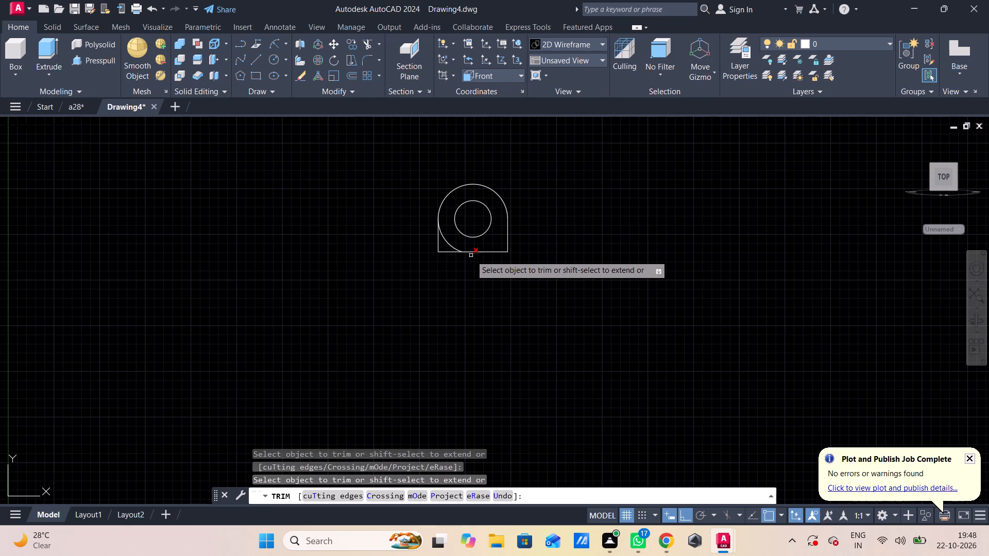
{"action": "left_click", "coordinate": [470, 254]}
{"action": "left_click", "coordinate": [449, 242]}
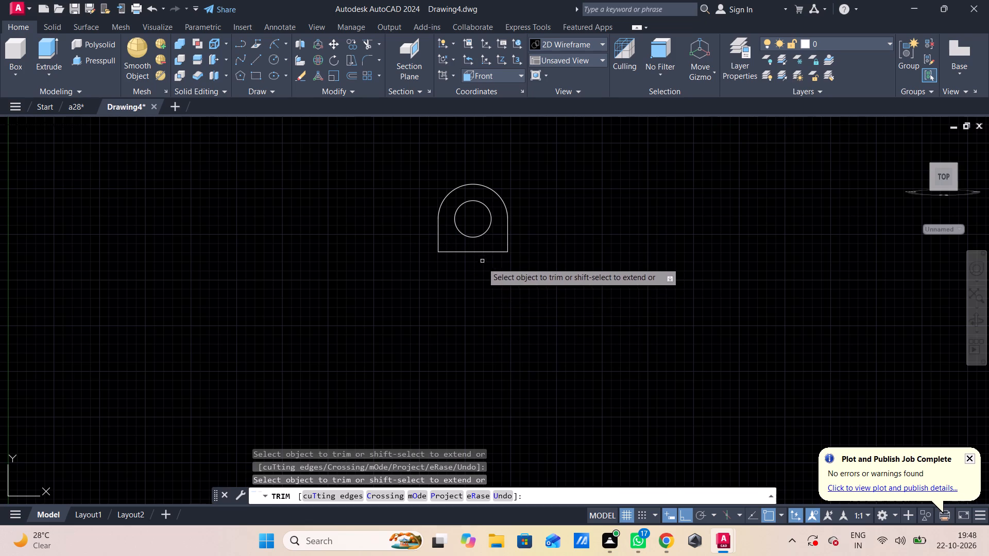
{"action": "key", "text": "Escape"}
{"action": "key", "text": "grave"}
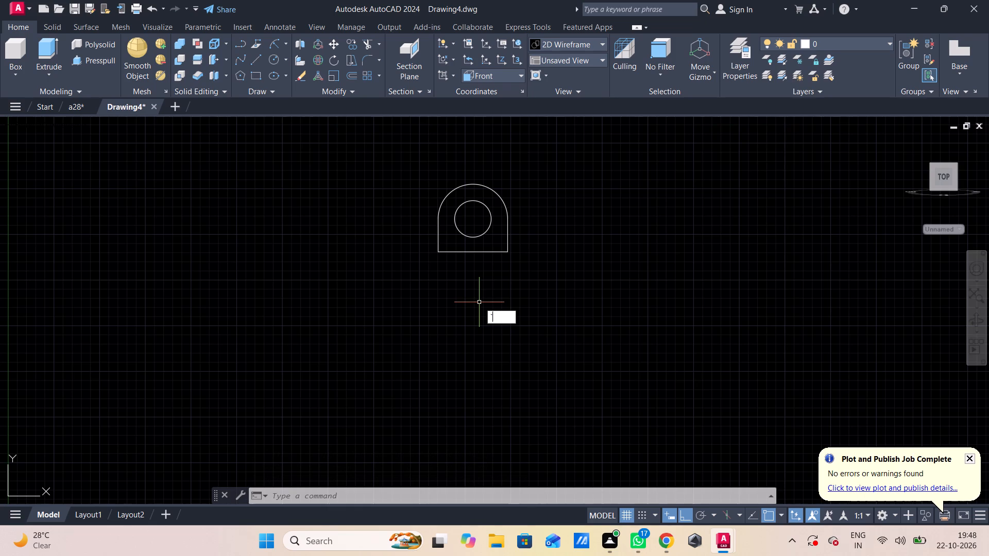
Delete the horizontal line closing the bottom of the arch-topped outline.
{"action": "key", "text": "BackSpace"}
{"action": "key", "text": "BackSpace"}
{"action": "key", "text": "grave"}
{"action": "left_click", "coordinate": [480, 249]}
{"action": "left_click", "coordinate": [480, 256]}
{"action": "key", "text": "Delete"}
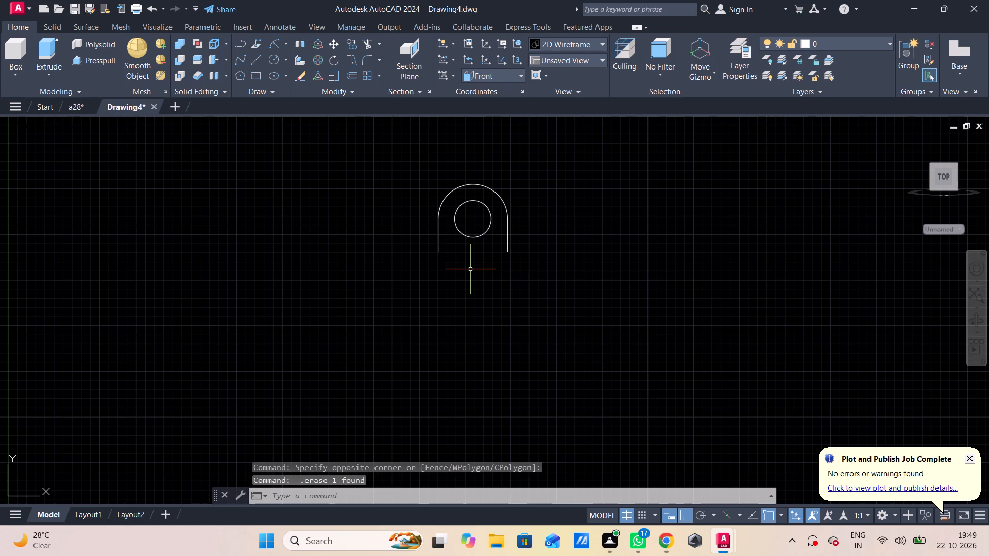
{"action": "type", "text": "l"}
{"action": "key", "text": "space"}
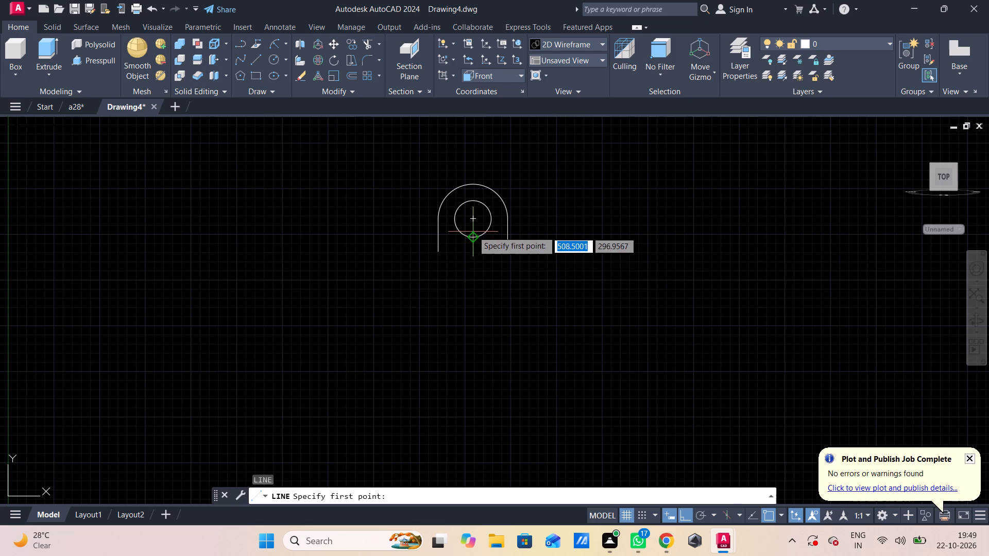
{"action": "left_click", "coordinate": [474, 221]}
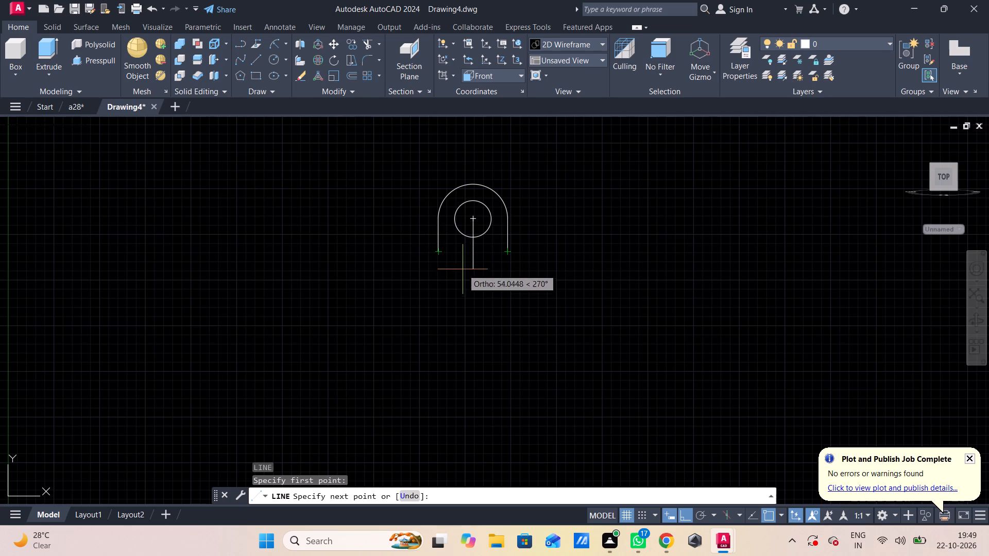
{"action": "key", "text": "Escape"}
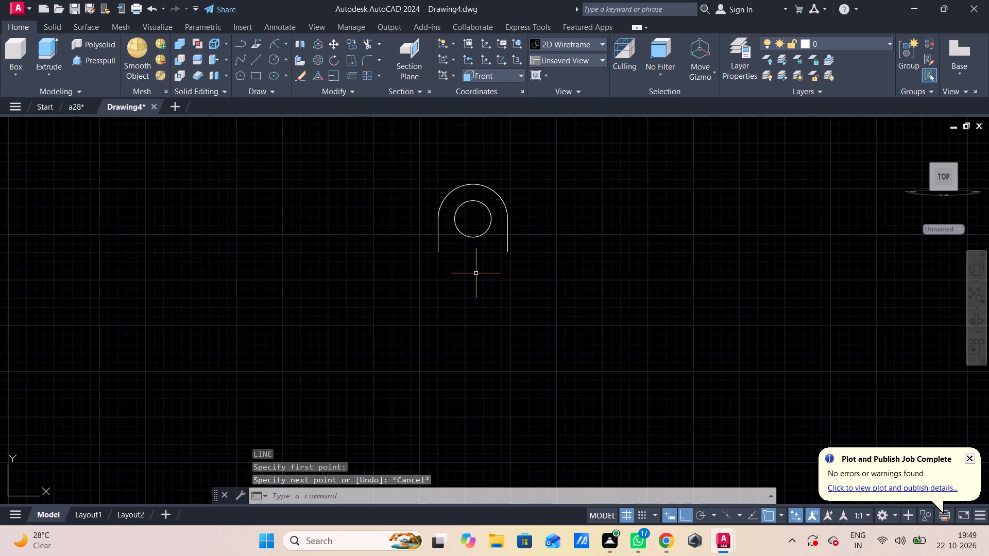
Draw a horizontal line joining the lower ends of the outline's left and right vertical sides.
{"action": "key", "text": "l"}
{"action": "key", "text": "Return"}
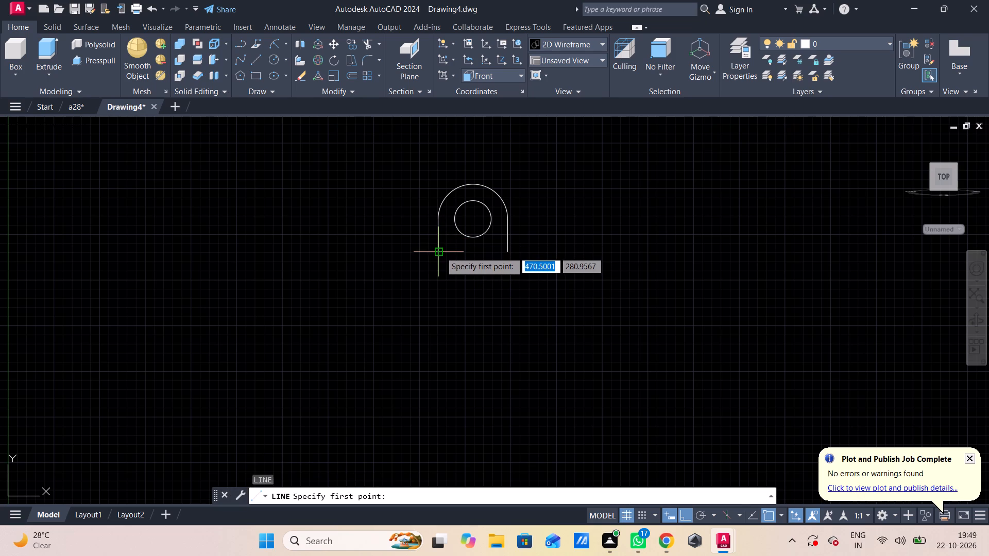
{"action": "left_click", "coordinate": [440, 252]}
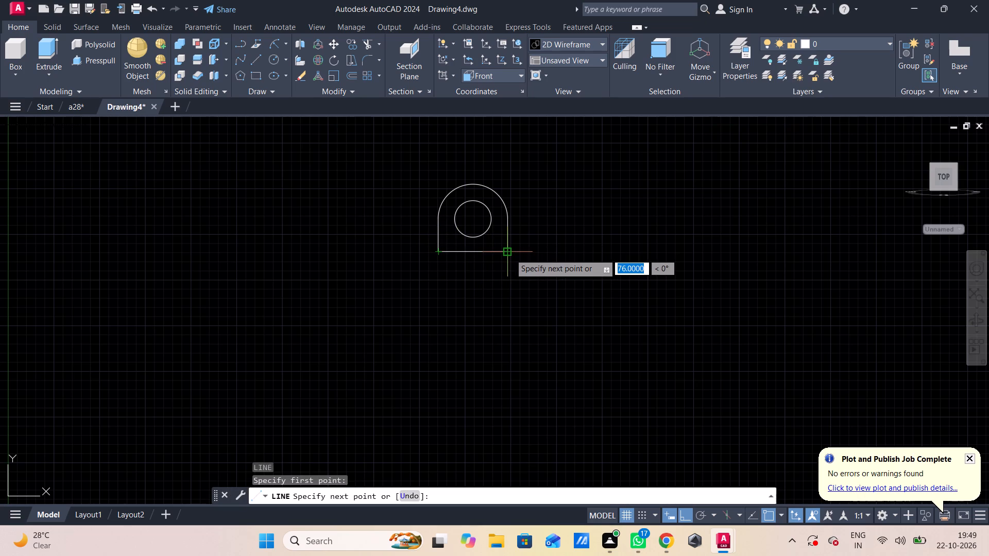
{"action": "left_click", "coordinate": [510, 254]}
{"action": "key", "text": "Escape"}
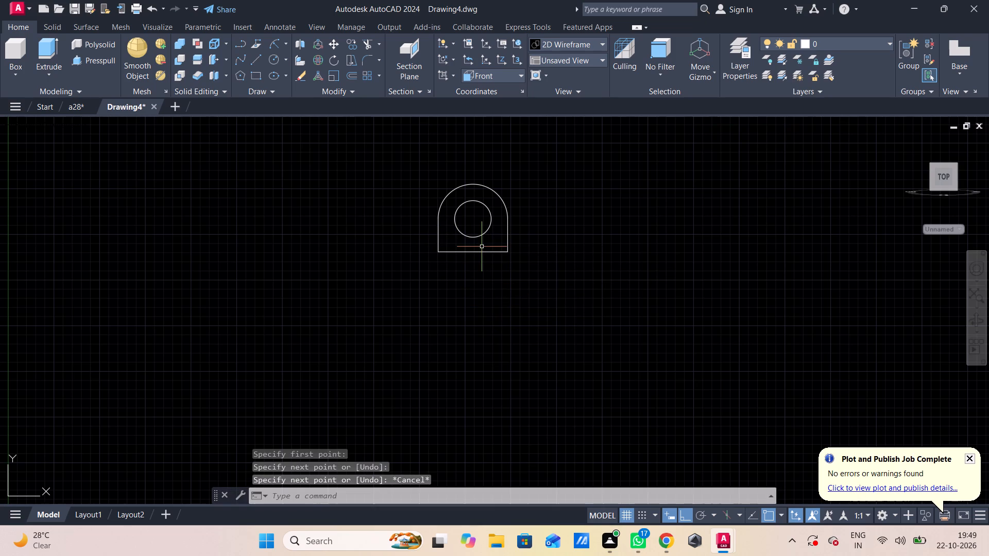
Draw a vertical line from the circle's centre down to the midpoint of the outline's bottom line.
{"action": "type", "text": "l"}
{"action": "key", "text": "space"}
{"action": "left_click", "coordinate": [478, 227]}
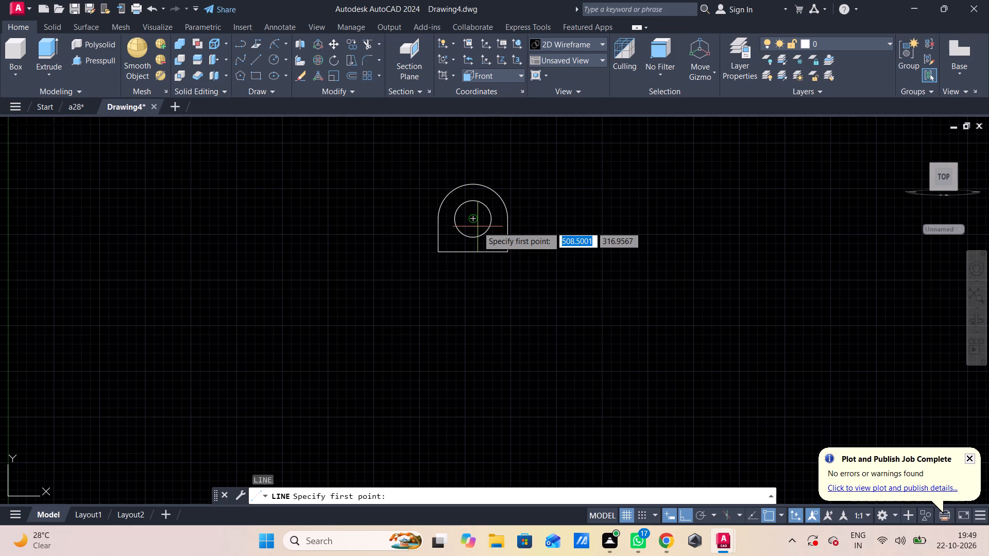
{"action": "left_click", "coordinate": [476, 255]}
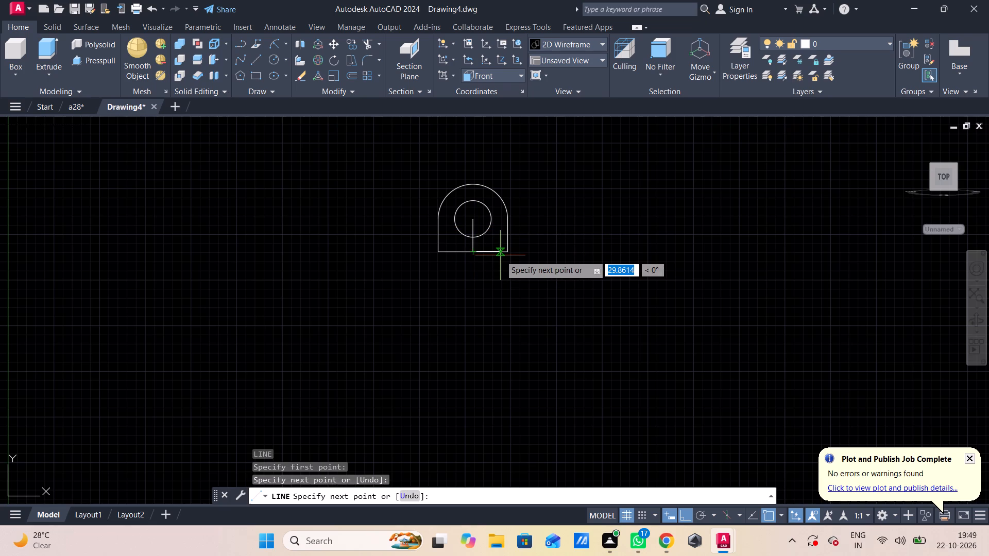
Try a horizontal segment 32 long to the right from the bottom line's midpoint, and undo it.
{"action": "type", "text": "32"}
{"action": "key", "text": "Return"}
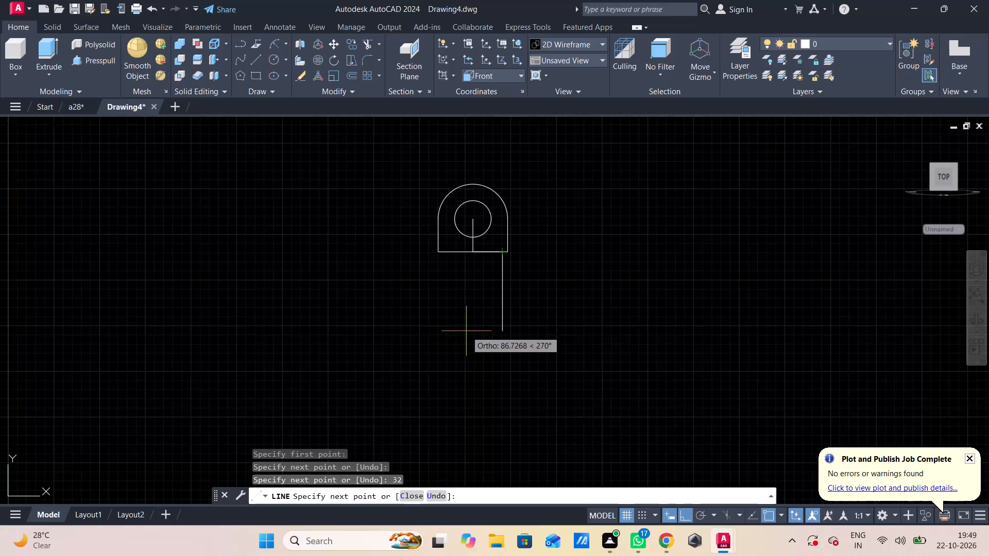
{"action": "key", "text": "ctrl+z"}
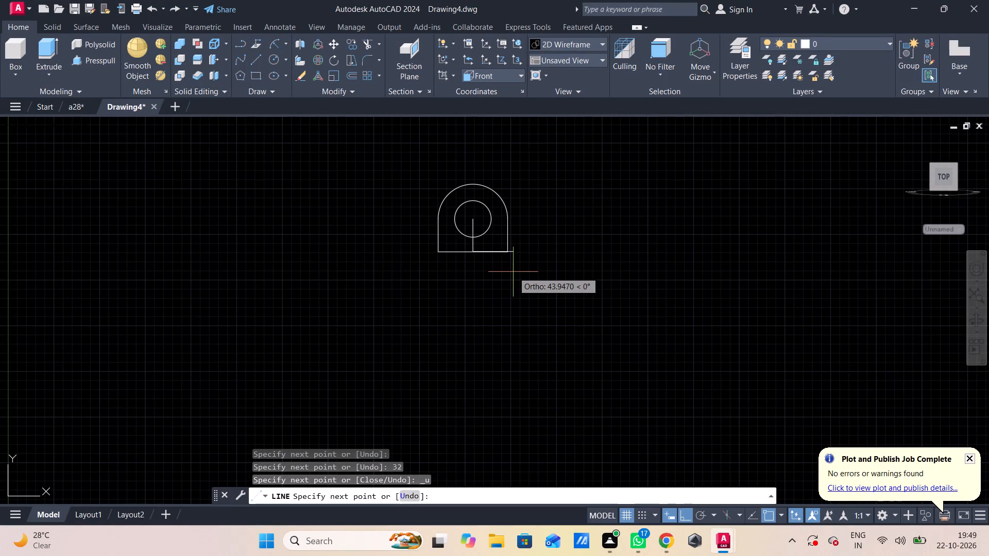
Draw horizontal segments 16 long to the right and to the left of the bottom line's midpoint.
{"action": "type", "text": "16"}
{"action": "key", "text": "Return"}
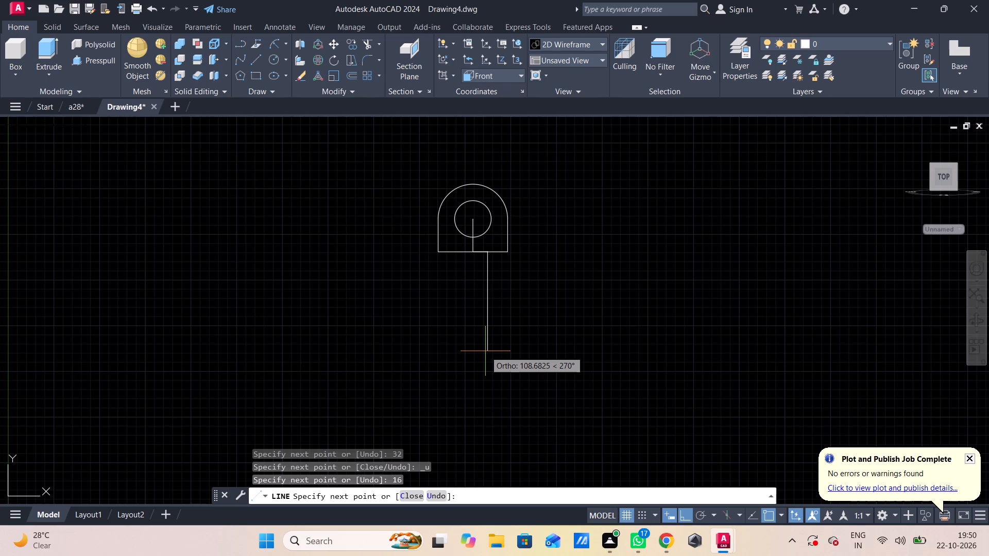
{"action": "key", "text": "Escape"}
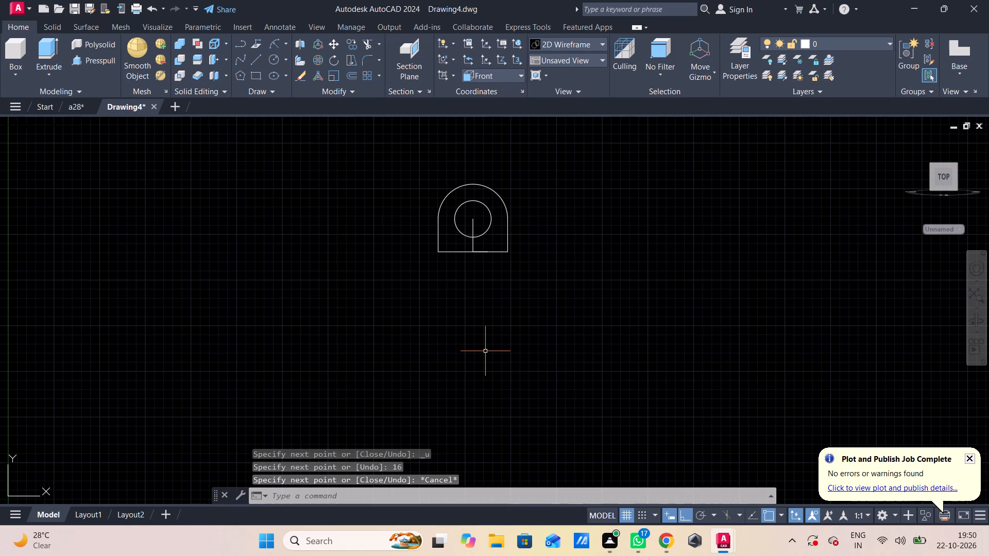
{"action": "key", "text": "l"}
{"action": "key", "text": "Return"}
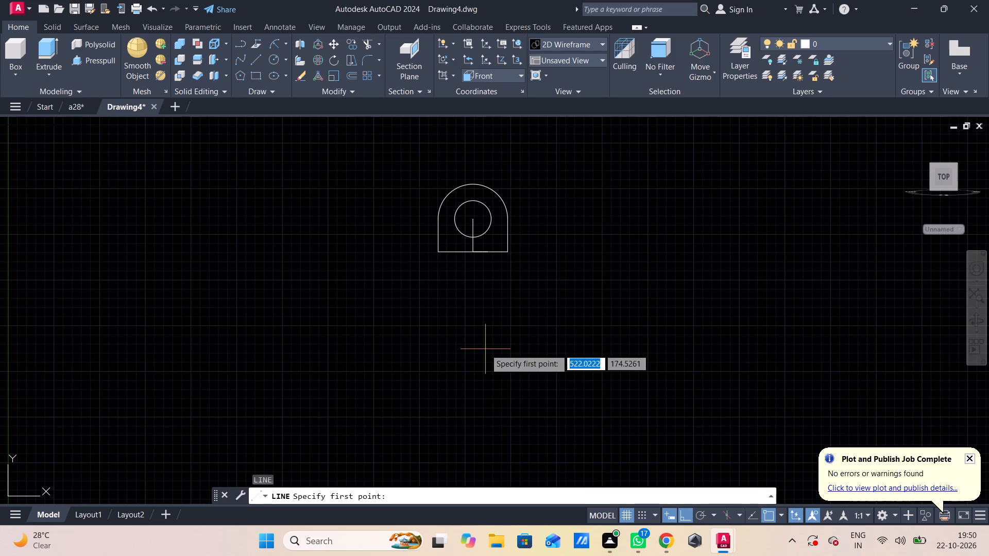
{"action": "left_click", "coordinate": [471, 250]}
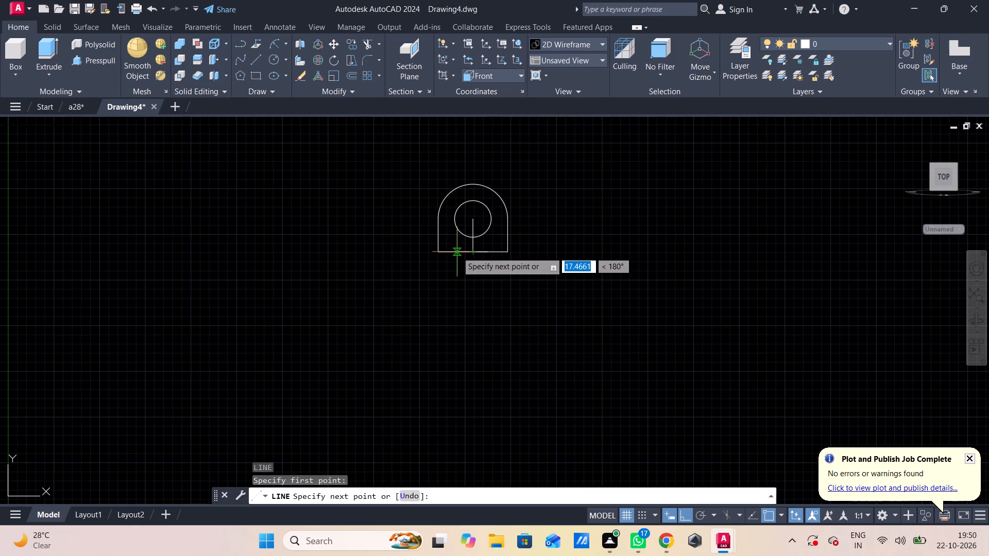
{"action": "type", "text": "16"}
{"action": "key", "text": "Return"}
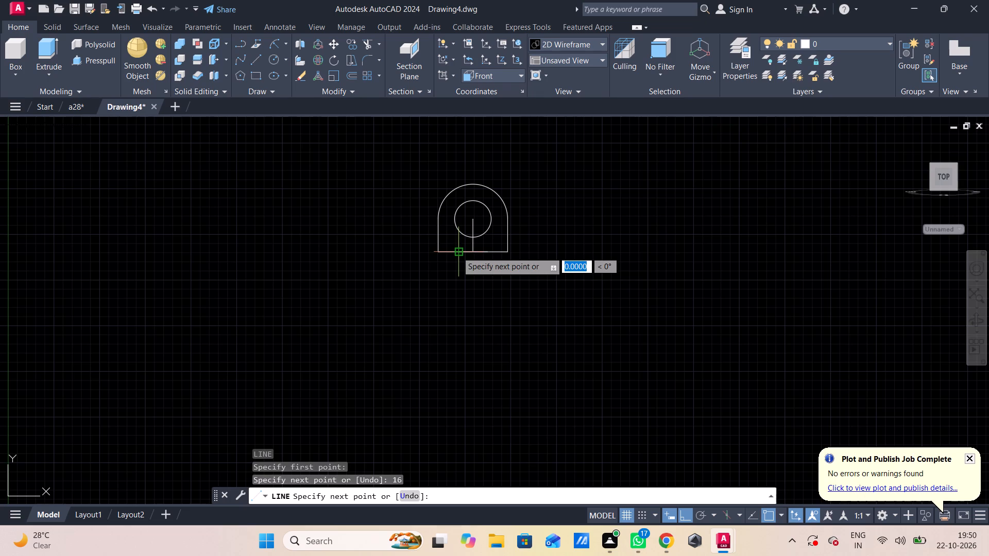
{"action": "key", "text": "Escape"}
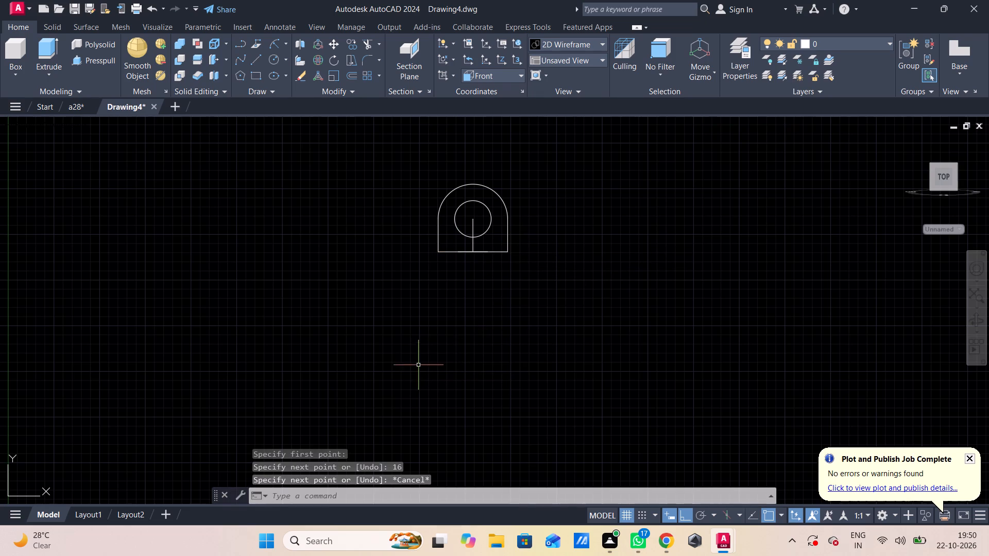
Delete the full-width bottom line of the outline, keeping the short centred segments.
{"action": "left_click", "coordinate": [493, 252]}
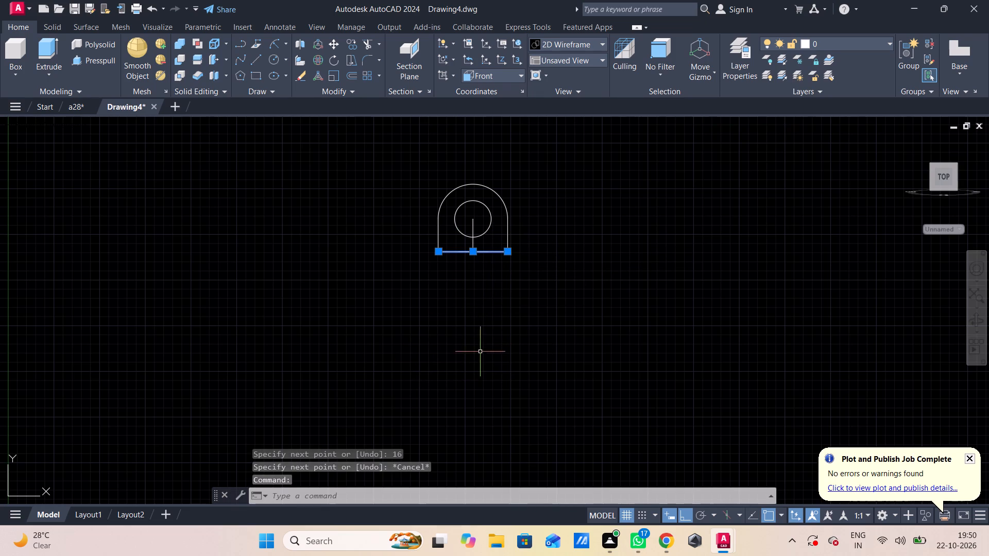
{"action": "key", "text": "Delete"}
Draw a vertical line 48 long downward from the right end of the short centred horizontal segments.
{"action": "key", "text": "l"}
{"action": "key", "text": "Return"}
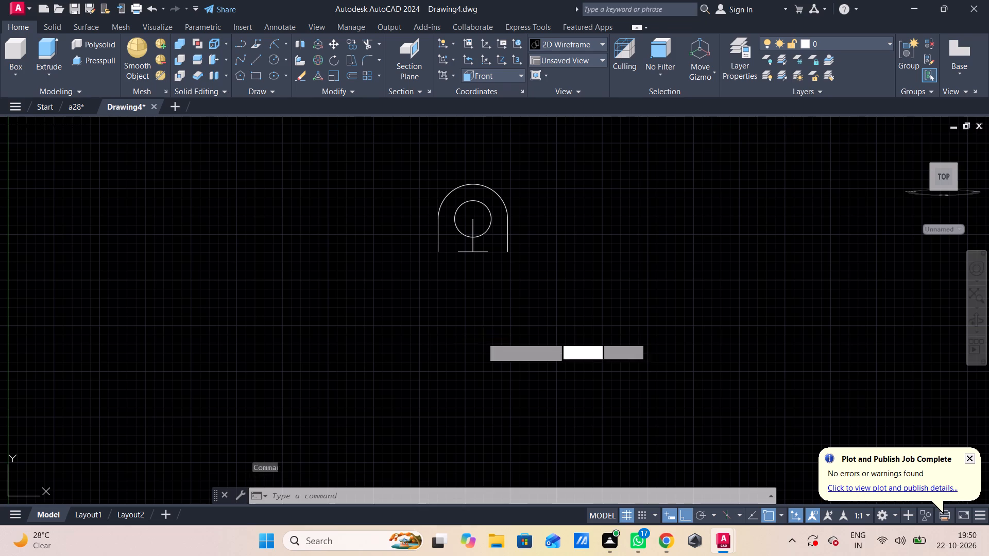
{"action": "left_click", "coordinate": [485, 252]}
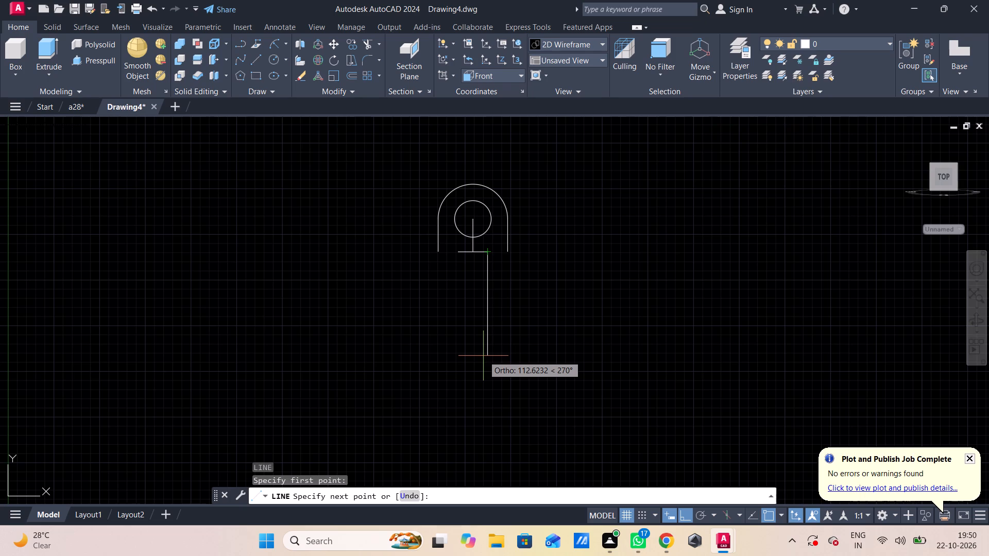
{"action": "type", "text": "48"}
{"action": "key", "text": "Return"}
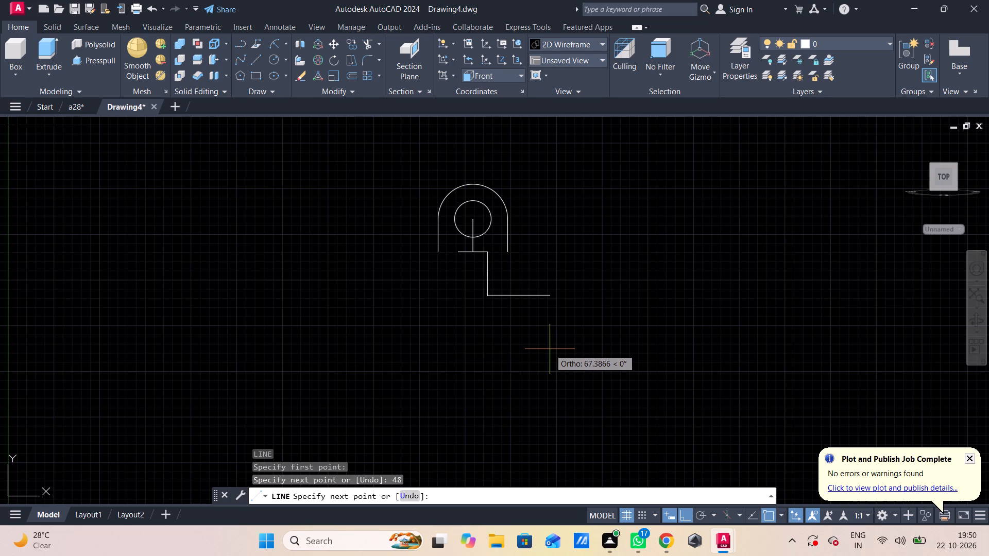
{"action": "key", "text": "Escape"}
Draw vertical lines 48 long downward from the lower ends of the outline's right and left sides.
{"action": "key", "text": "l"}
{"action": "key", "text": "space"}
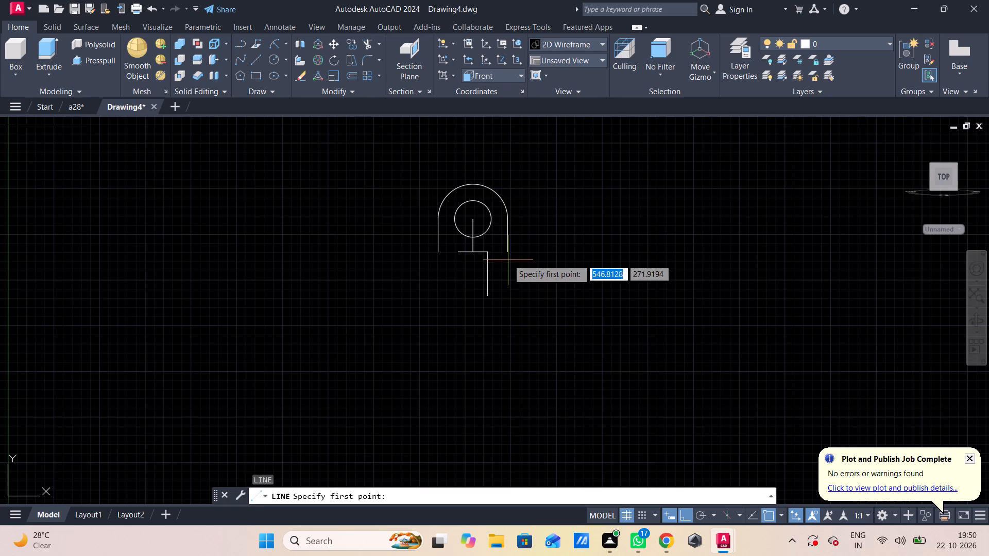
{"action": "left_click", "coordinate": [508, 257]}
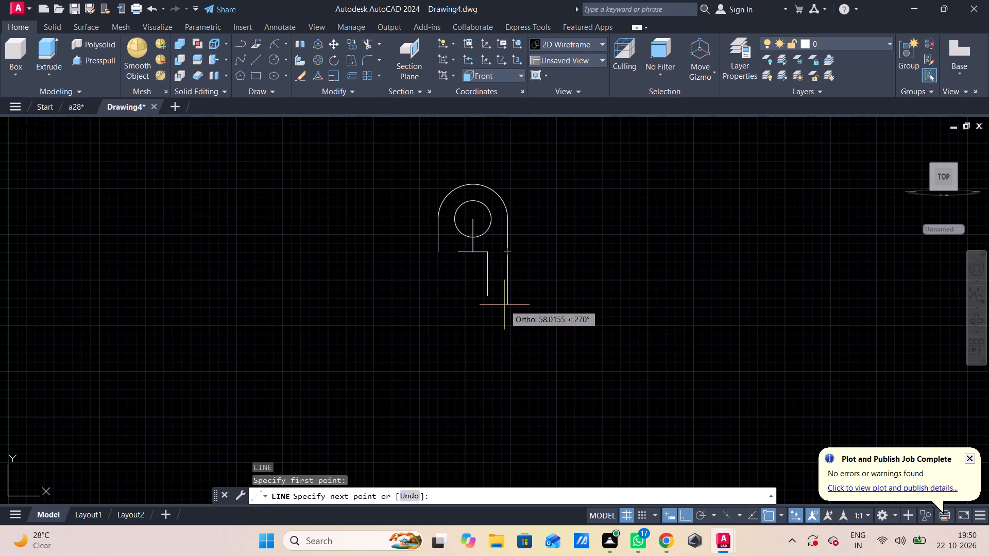
{"action": "type", "text": "48"}
{"action": "key", "text": "Return"}
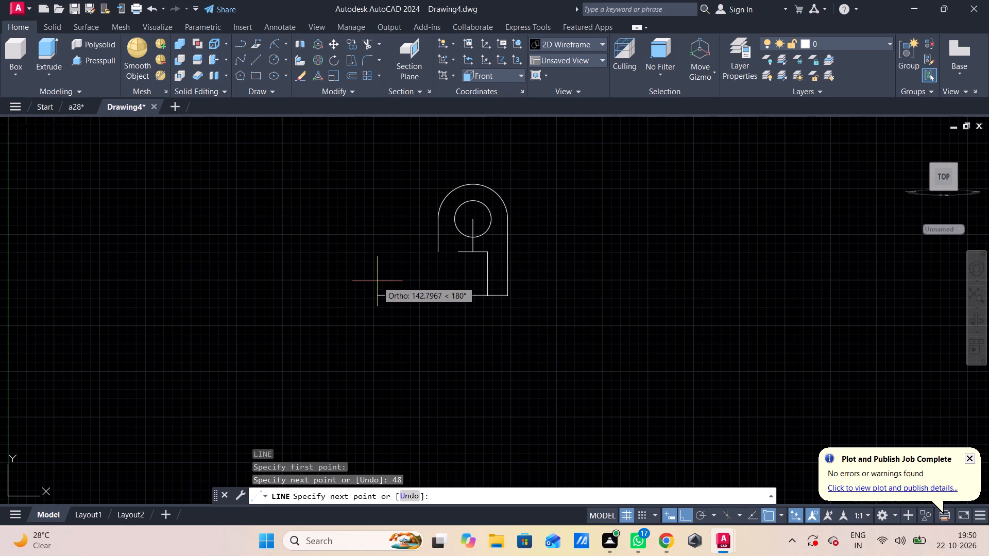
{"action": "key", "text": "Escape"}
{"action": "key", "text": "space"}
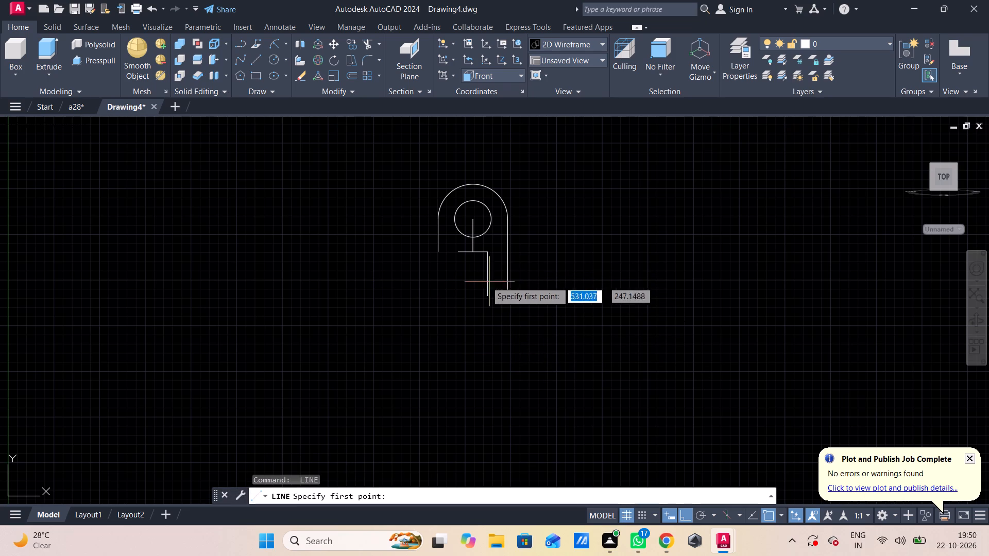
{"action": "left_click", "coordinate": [436, 255]}
{"action": "type", "text": "48"}
{"action": "key", "text": "Return"}
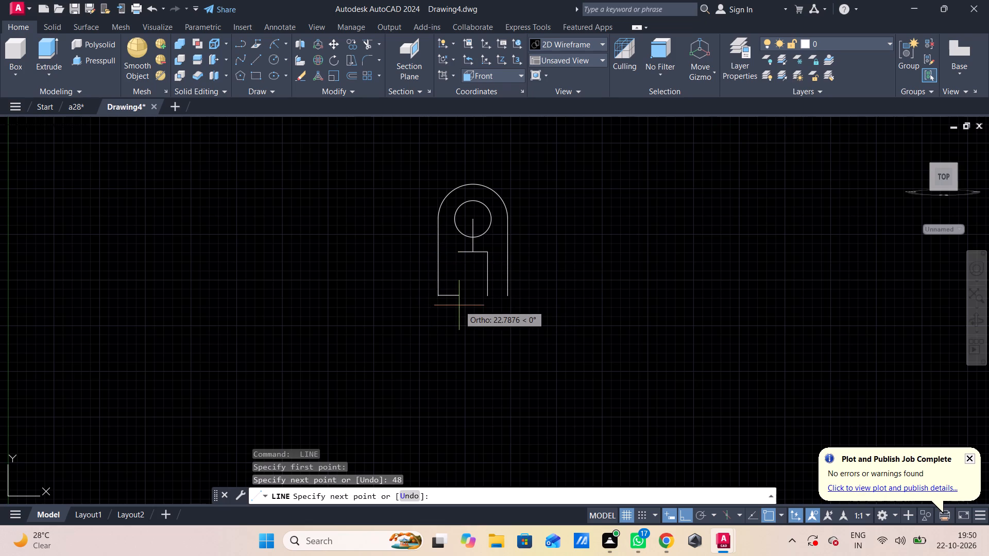
{"action": "key", "text": "Escape"}
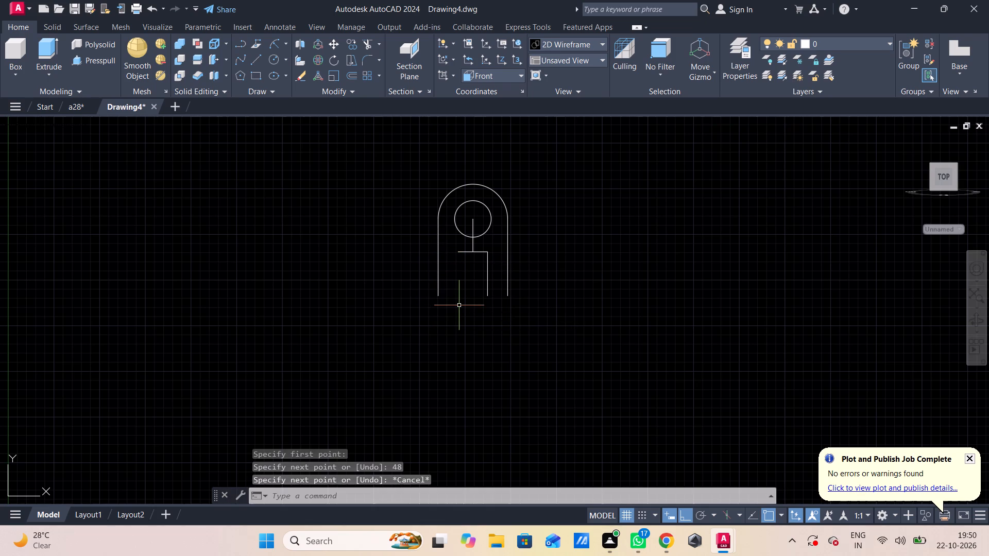
Draw a line 48 down from the left end of the short horizontal segments, continuing horizontally to the outer left side's lower end.
{"action": "type", "text": "l"}
{"action": "key", "text": "space"}
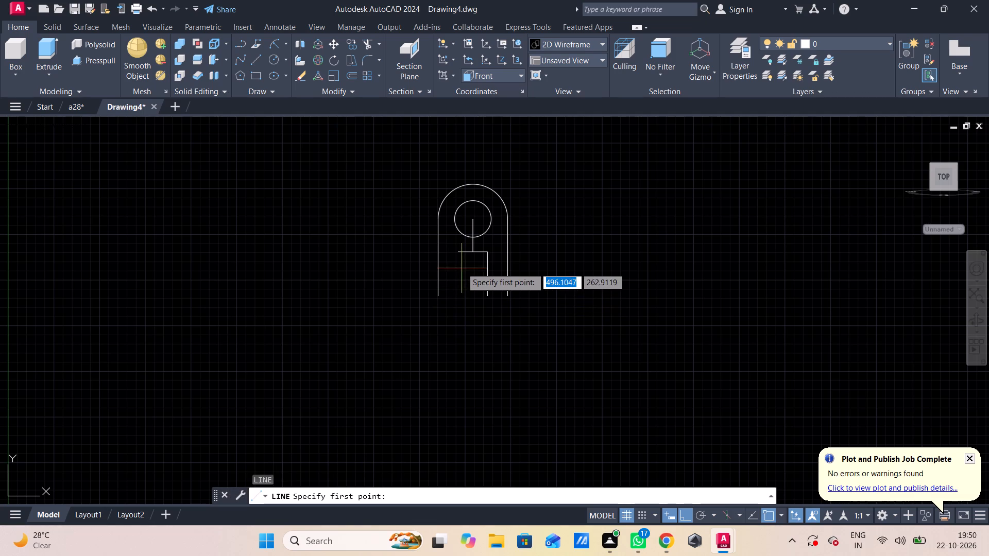
{"action": "left_click_drag", "start_coordinate": [456, 253], "coordinate": [456, 259]}
{"action": "type", "text": "48"}
{"action": "key", "text": "Return"}
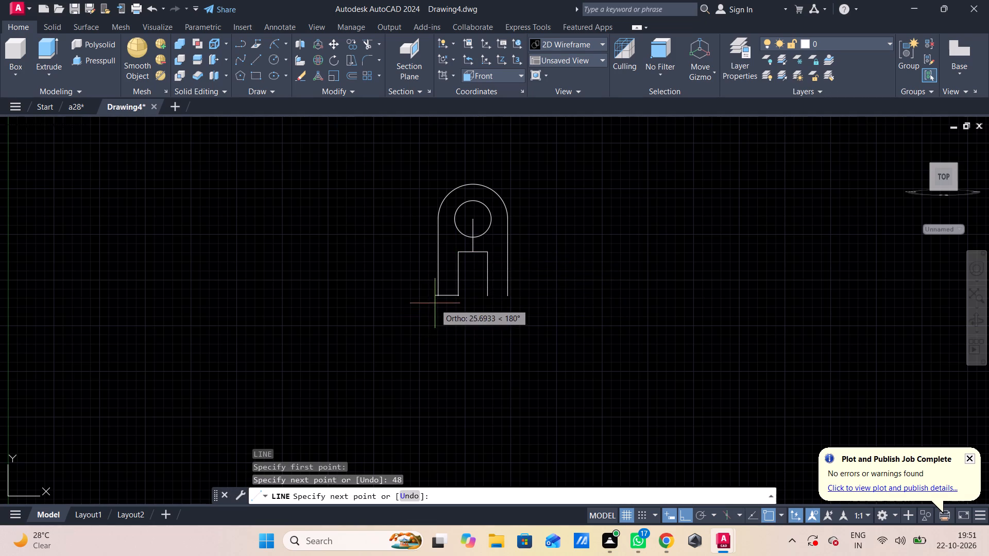
{"action": "left_click", "coordinate": [435, 300]}
{"action": "key", "text": "Escape"}
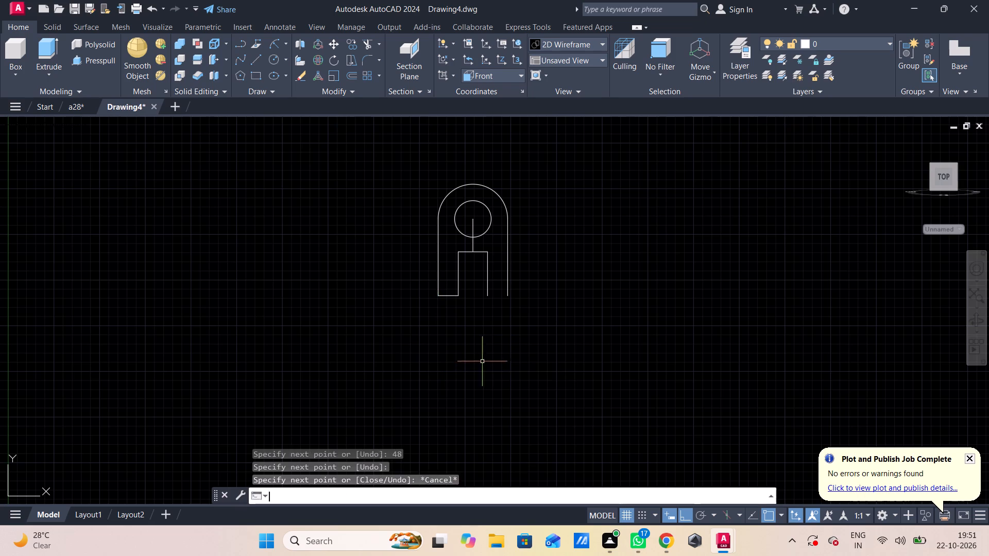
Close the bottom of the right leg with a horizontal line between its inner and outer vertical lines.
{"action": "key", "text": "space"}
{"action": "left_click", "coordinate": [488, 299]}
{"action": "left_click", "coordinate": [501, 296]}
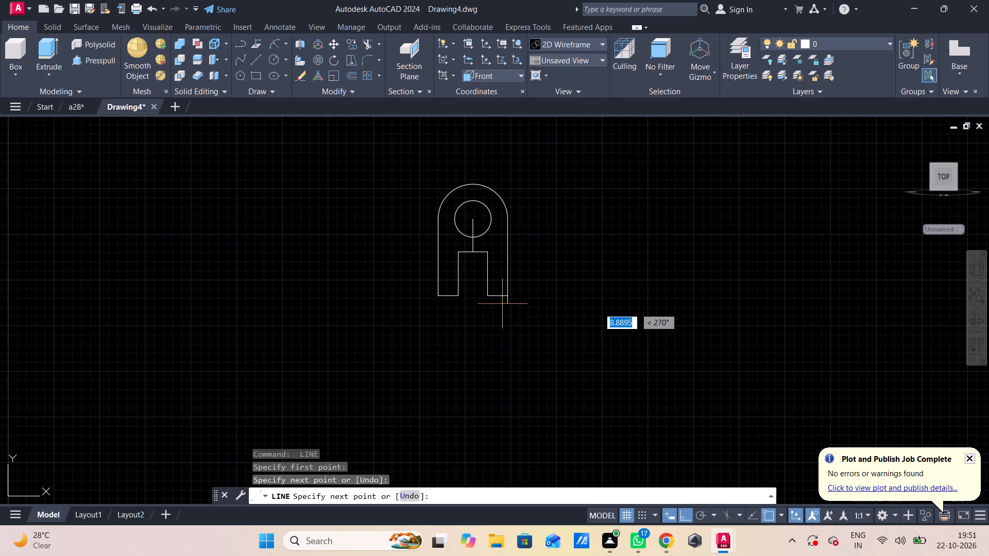
{"action": "key", "text": "Escape"}
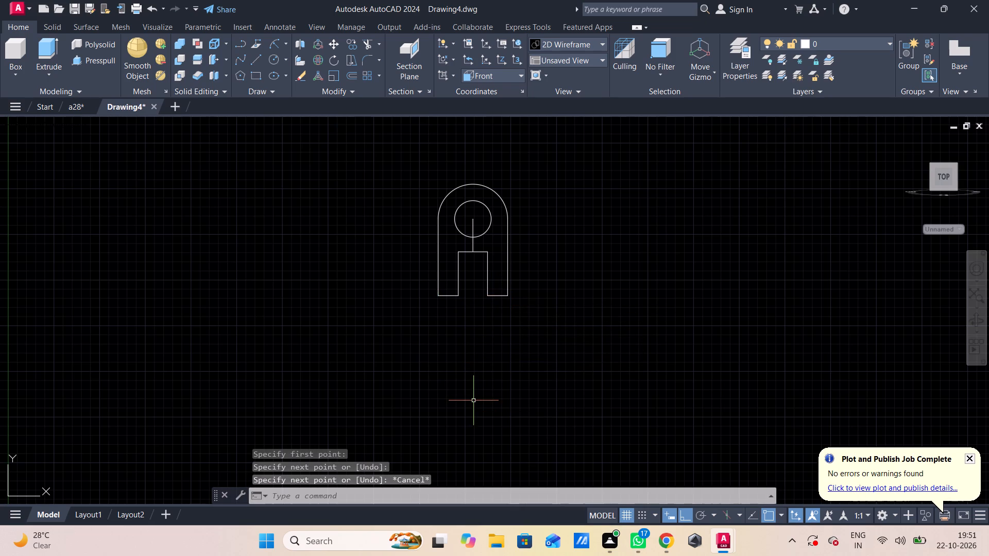
Delete the vertical construction line between the hole's centre and the top of the notch.
{"action": "left_click", "coordinate": [474, 242]}
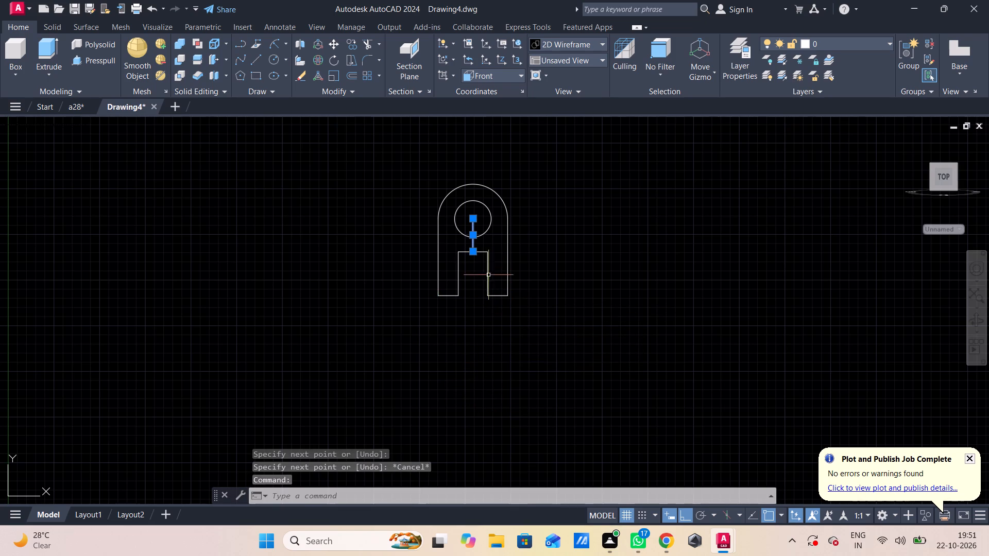
{"action": "key", "text": "Delete"}
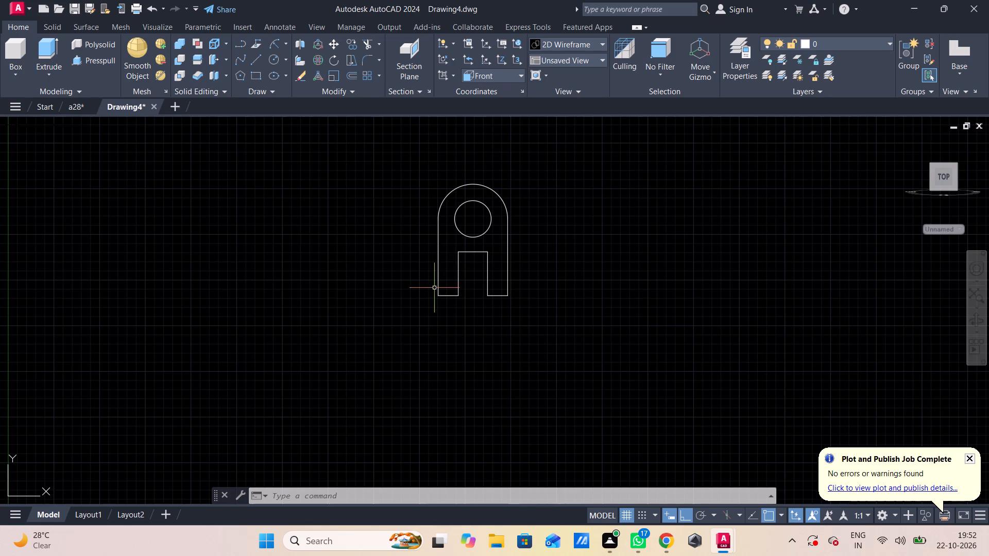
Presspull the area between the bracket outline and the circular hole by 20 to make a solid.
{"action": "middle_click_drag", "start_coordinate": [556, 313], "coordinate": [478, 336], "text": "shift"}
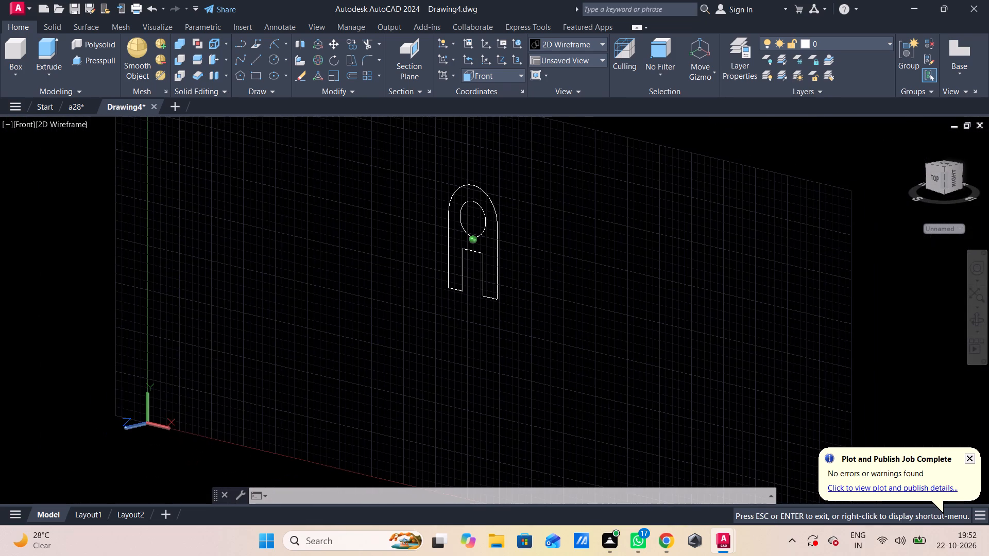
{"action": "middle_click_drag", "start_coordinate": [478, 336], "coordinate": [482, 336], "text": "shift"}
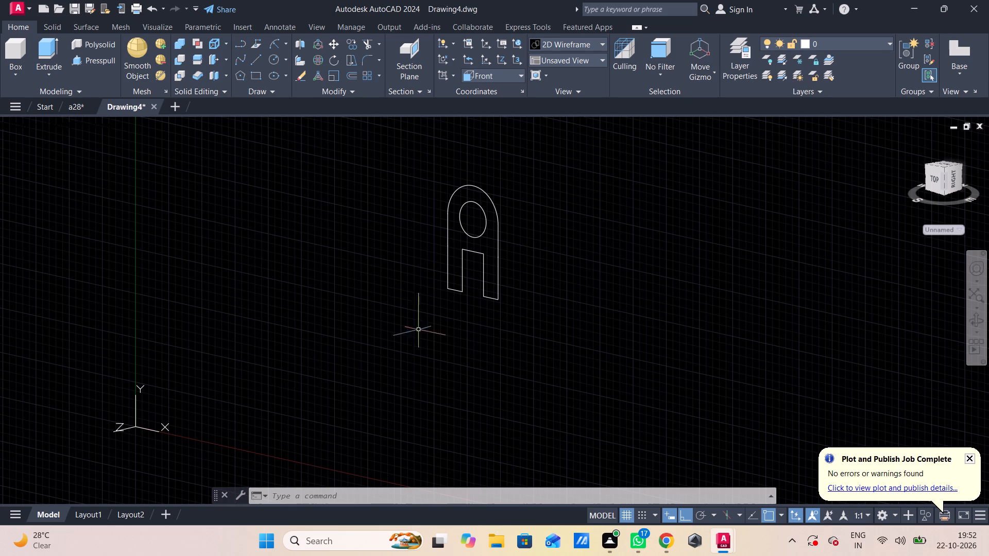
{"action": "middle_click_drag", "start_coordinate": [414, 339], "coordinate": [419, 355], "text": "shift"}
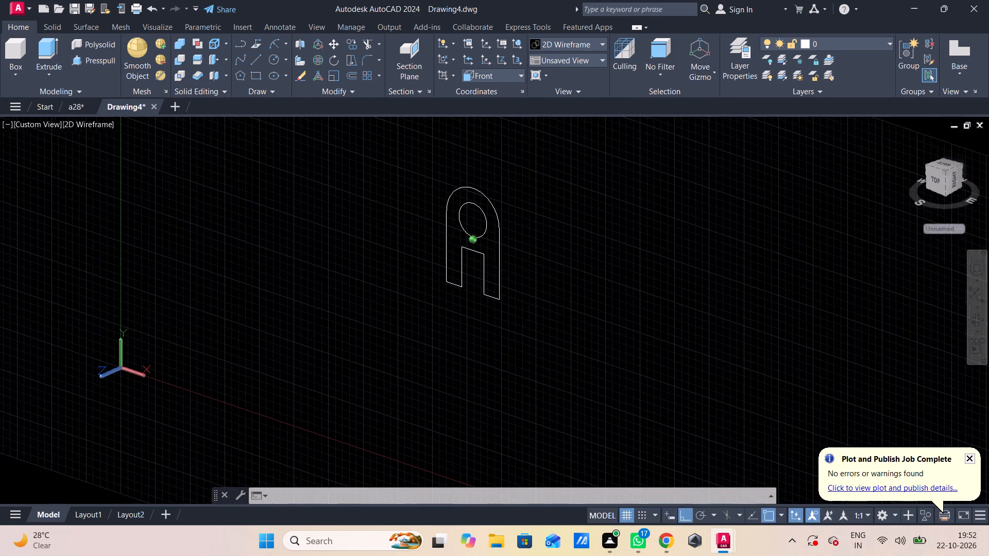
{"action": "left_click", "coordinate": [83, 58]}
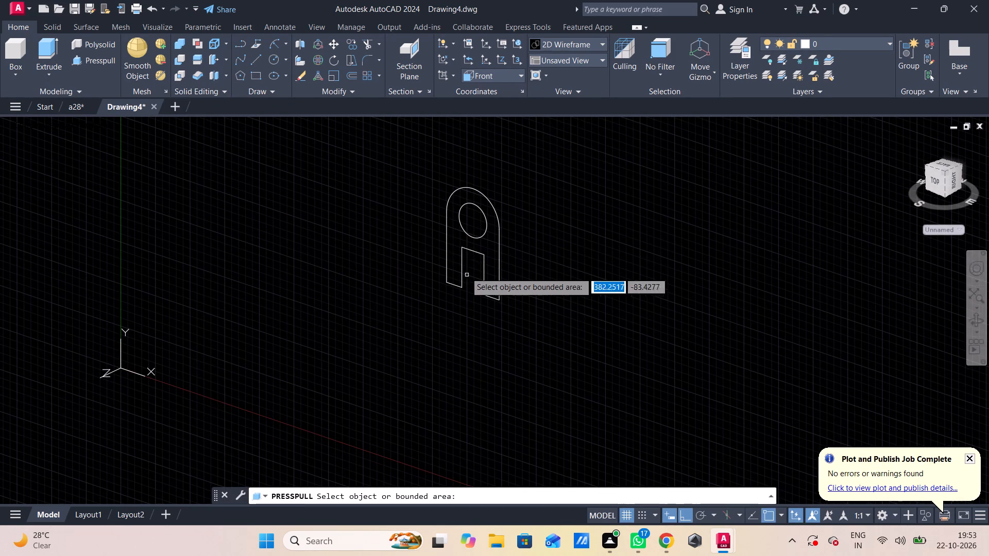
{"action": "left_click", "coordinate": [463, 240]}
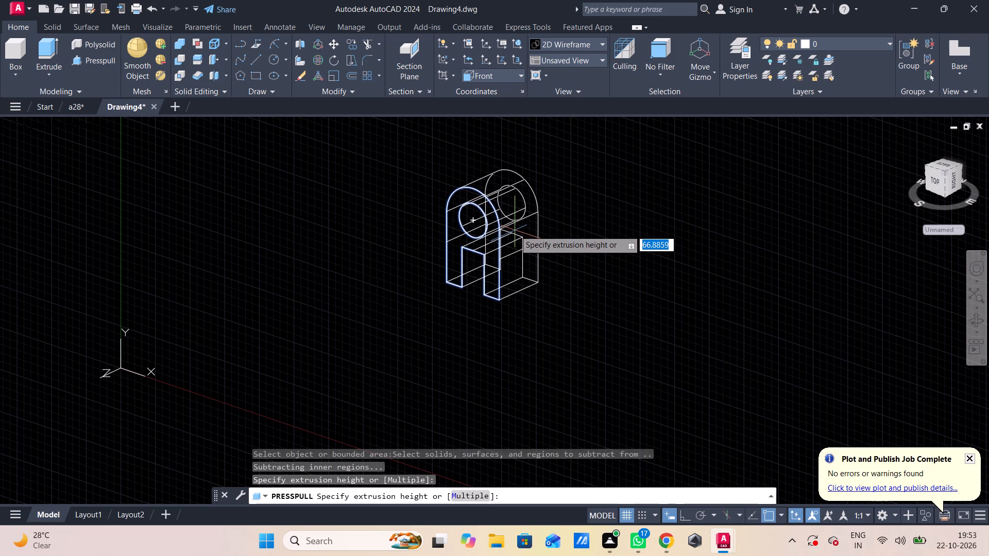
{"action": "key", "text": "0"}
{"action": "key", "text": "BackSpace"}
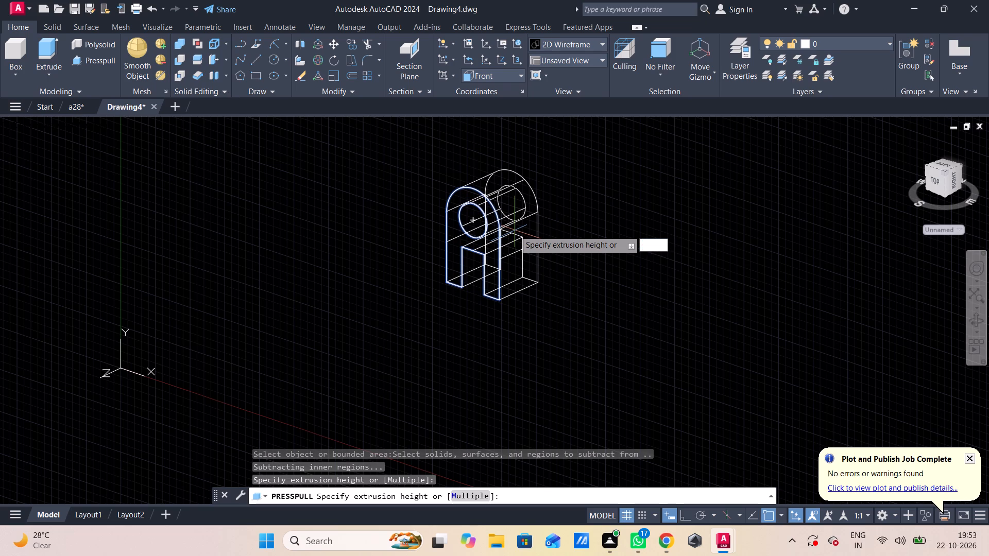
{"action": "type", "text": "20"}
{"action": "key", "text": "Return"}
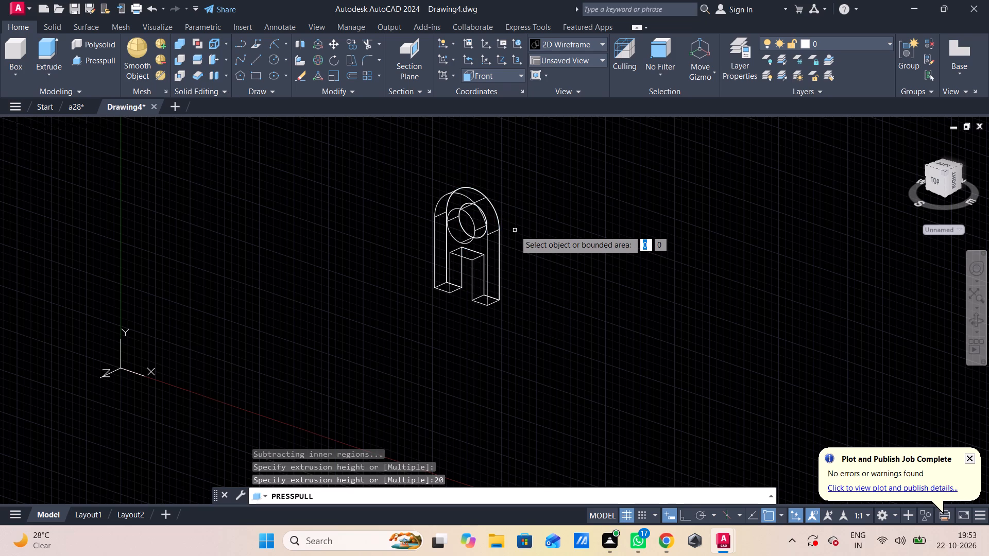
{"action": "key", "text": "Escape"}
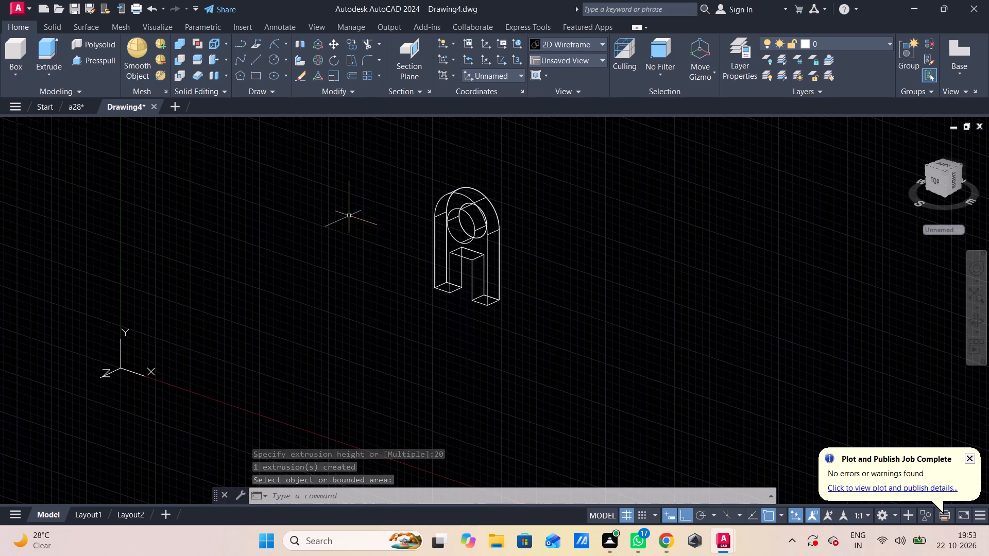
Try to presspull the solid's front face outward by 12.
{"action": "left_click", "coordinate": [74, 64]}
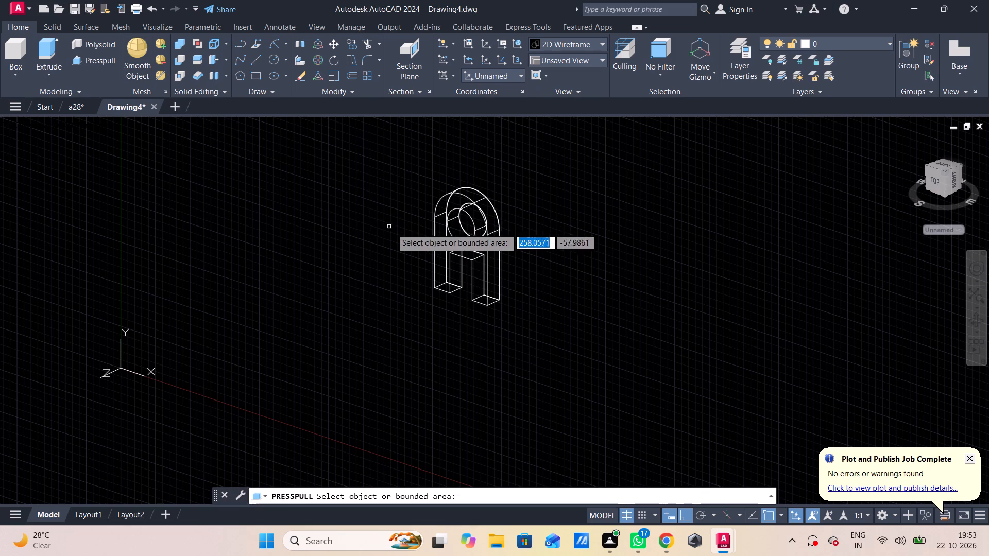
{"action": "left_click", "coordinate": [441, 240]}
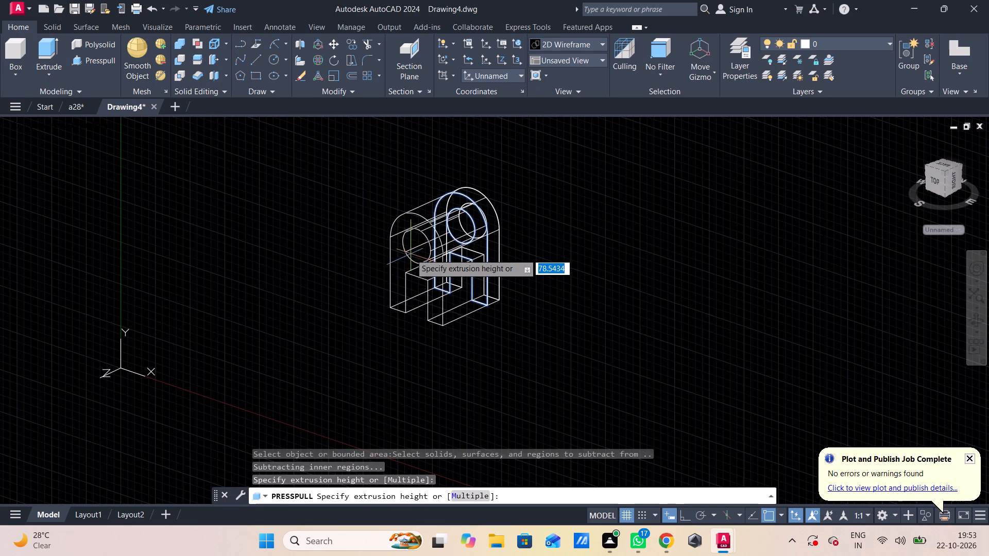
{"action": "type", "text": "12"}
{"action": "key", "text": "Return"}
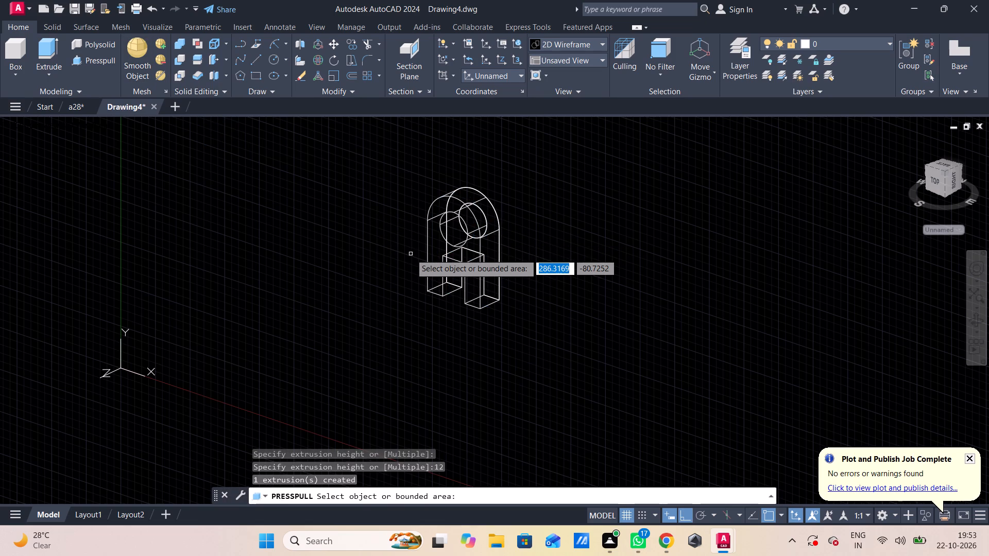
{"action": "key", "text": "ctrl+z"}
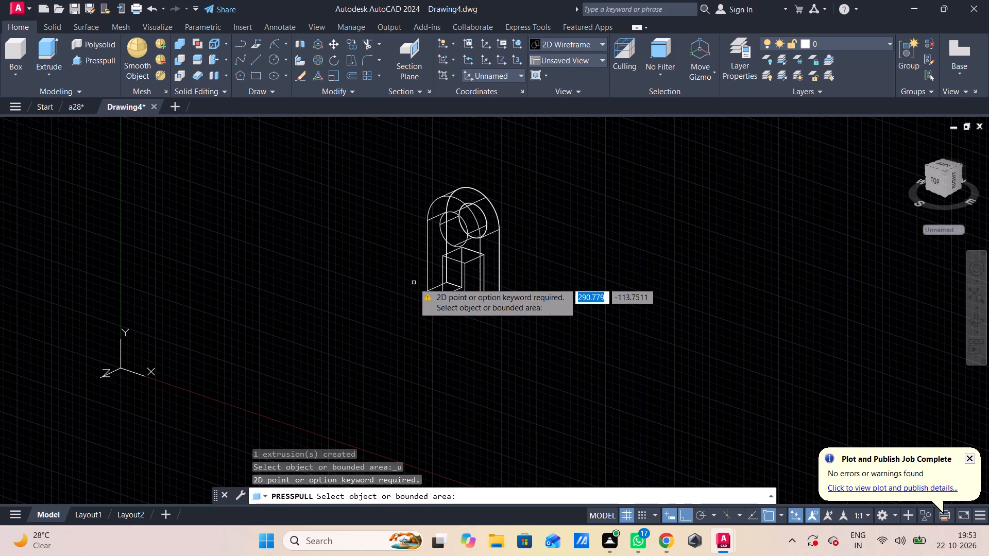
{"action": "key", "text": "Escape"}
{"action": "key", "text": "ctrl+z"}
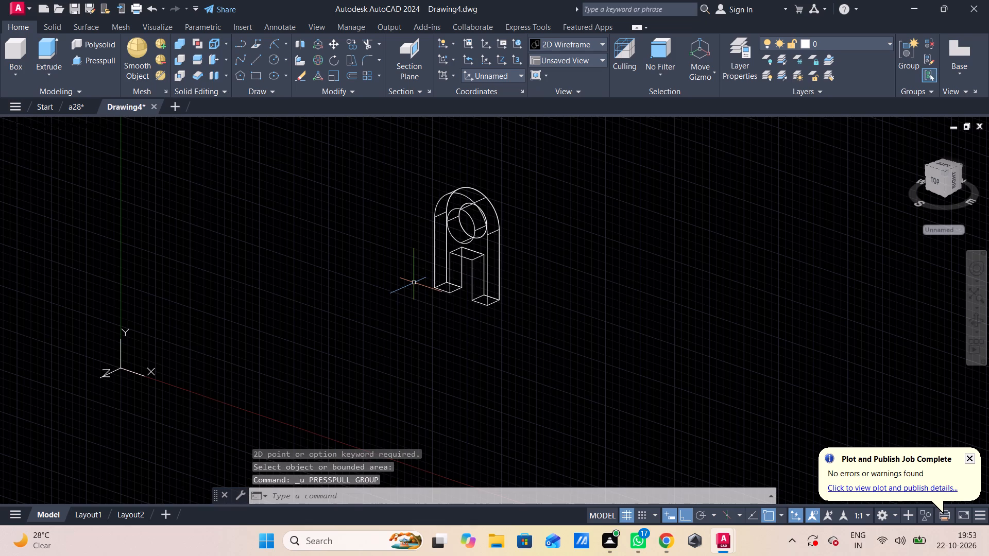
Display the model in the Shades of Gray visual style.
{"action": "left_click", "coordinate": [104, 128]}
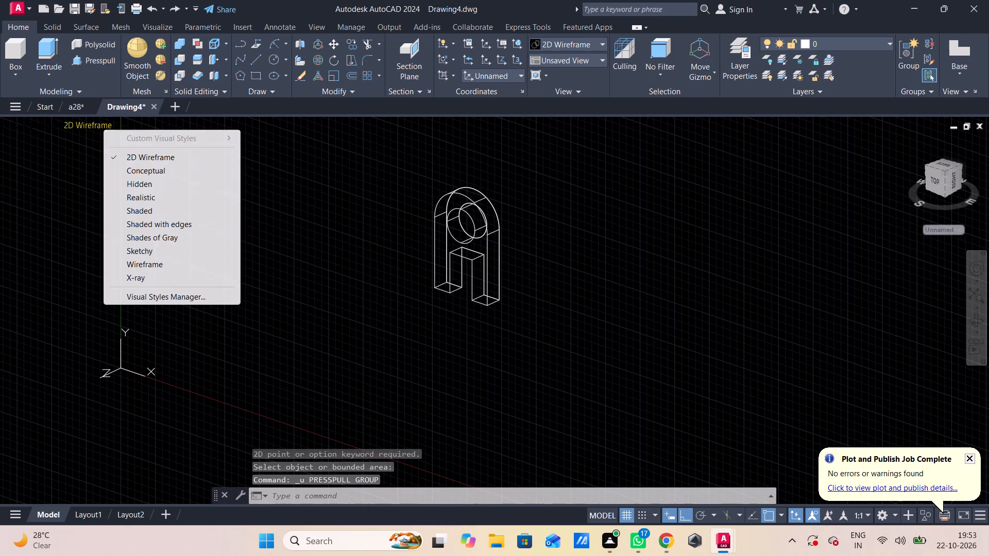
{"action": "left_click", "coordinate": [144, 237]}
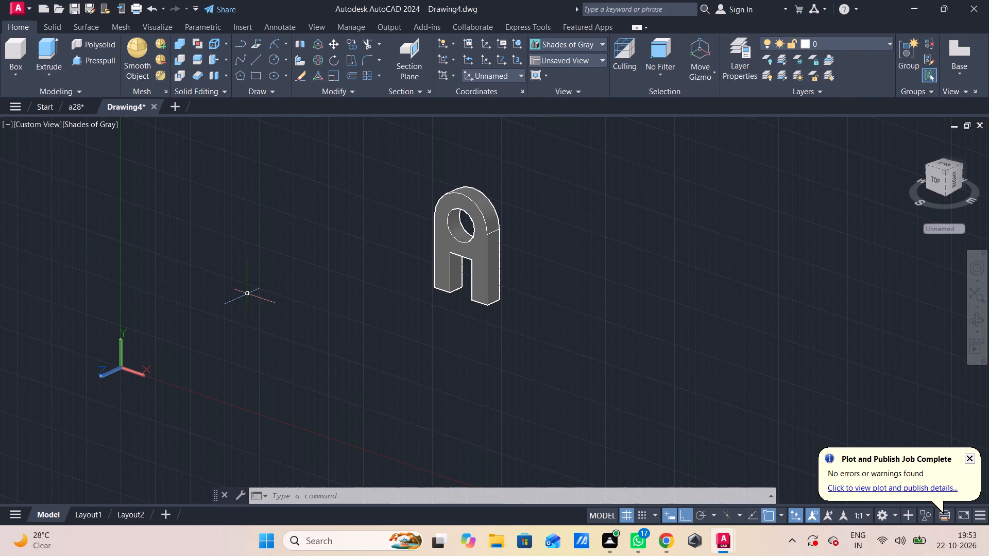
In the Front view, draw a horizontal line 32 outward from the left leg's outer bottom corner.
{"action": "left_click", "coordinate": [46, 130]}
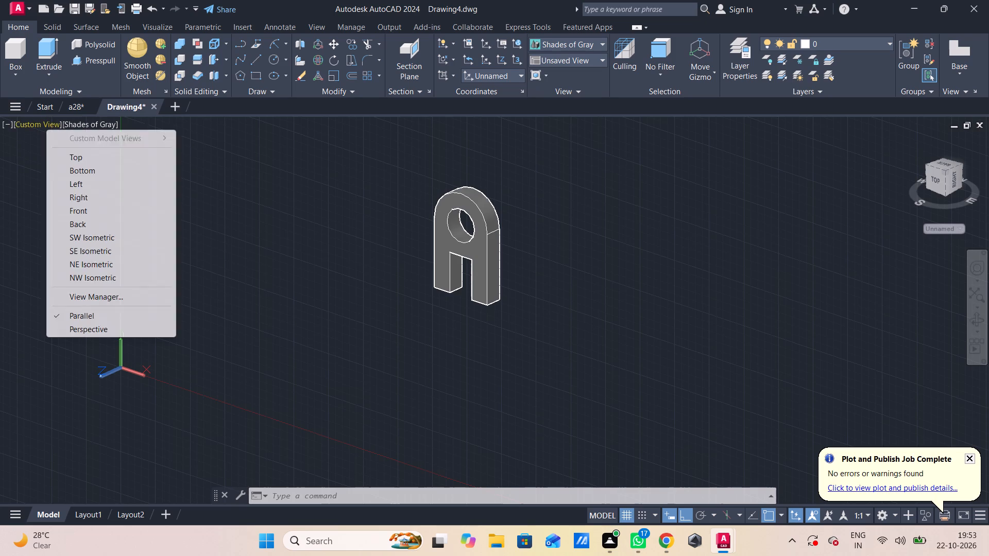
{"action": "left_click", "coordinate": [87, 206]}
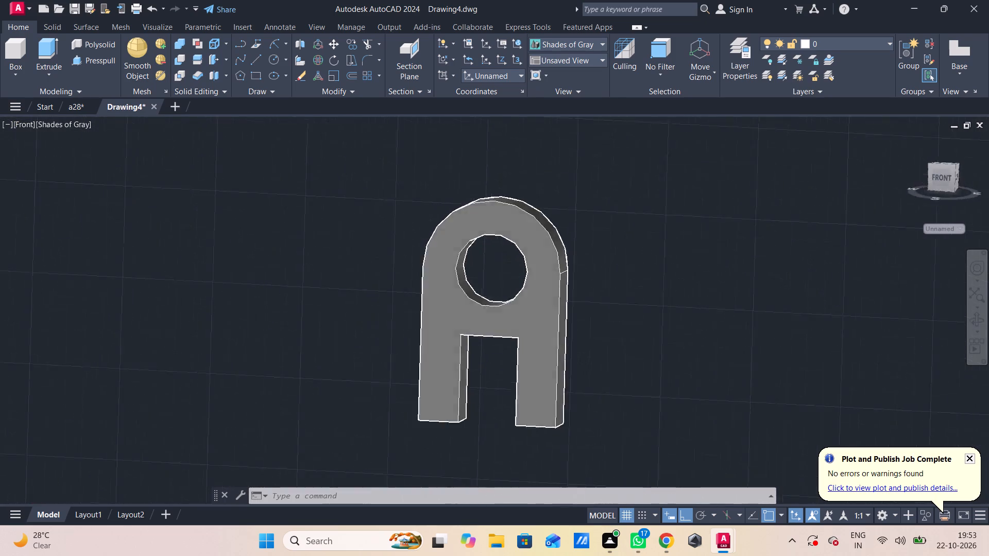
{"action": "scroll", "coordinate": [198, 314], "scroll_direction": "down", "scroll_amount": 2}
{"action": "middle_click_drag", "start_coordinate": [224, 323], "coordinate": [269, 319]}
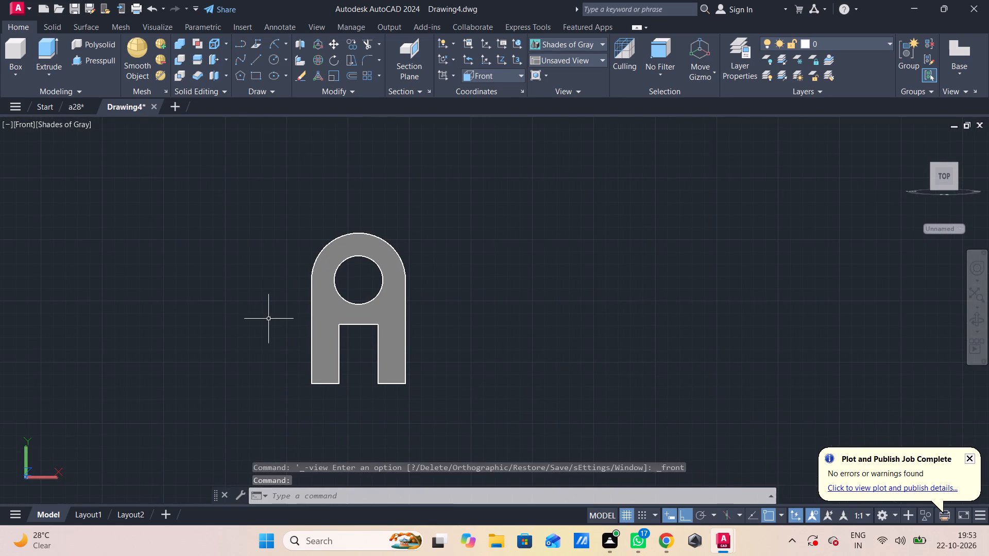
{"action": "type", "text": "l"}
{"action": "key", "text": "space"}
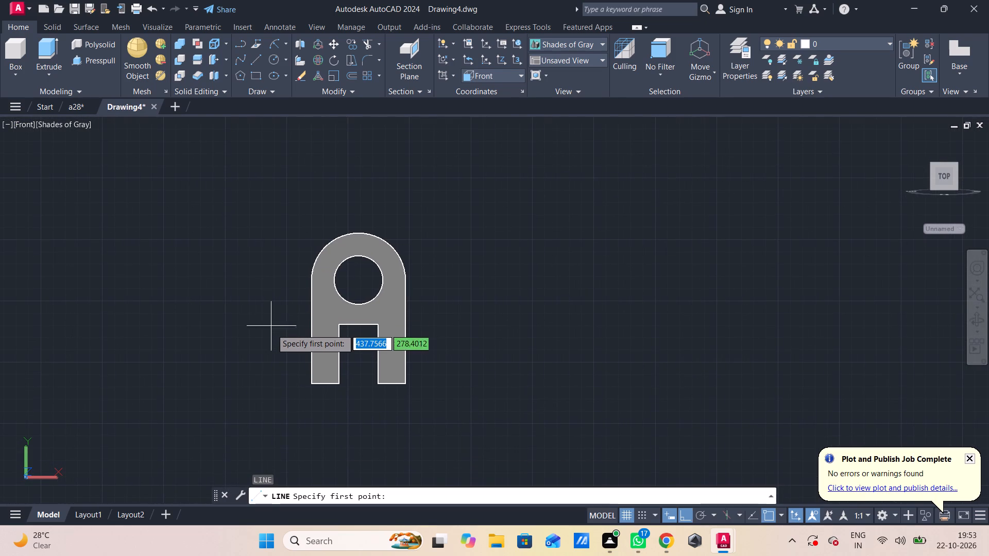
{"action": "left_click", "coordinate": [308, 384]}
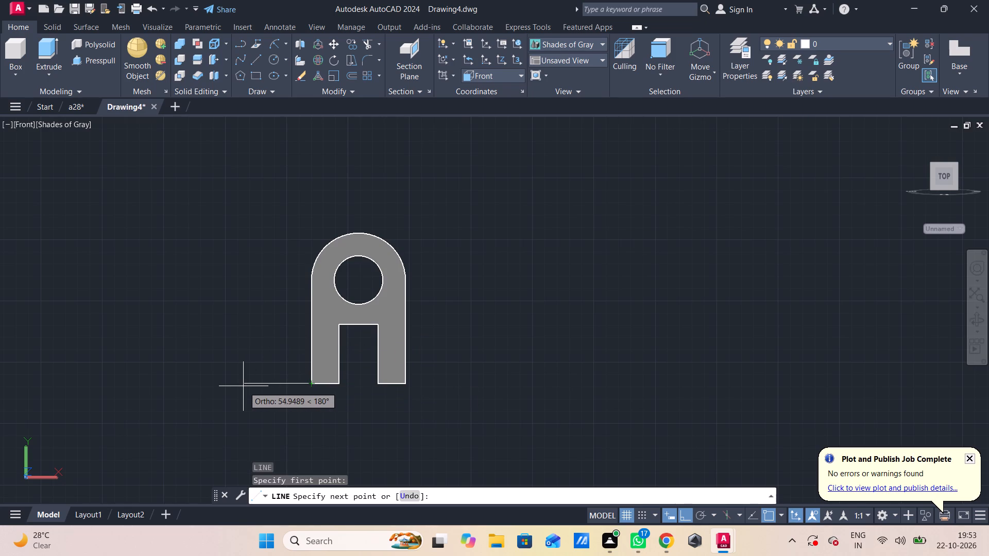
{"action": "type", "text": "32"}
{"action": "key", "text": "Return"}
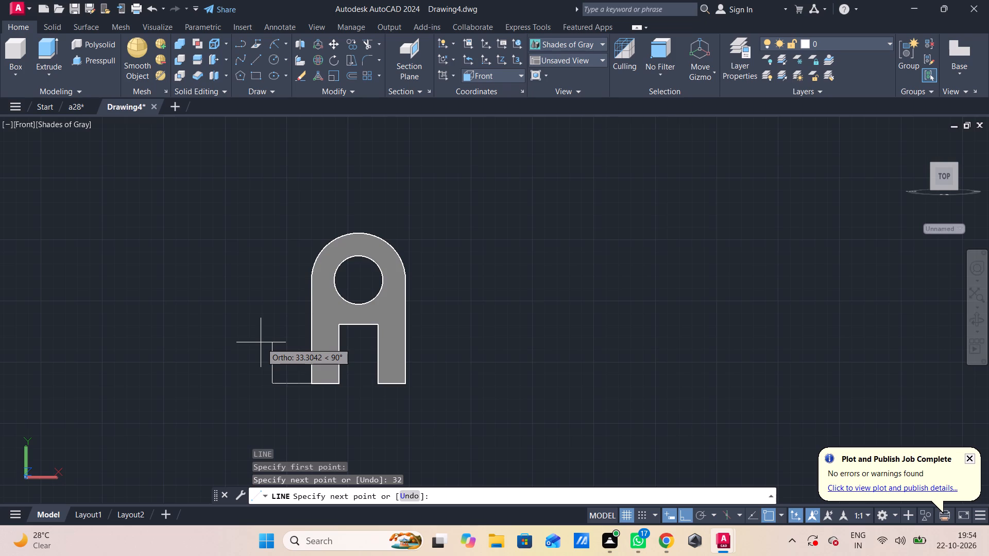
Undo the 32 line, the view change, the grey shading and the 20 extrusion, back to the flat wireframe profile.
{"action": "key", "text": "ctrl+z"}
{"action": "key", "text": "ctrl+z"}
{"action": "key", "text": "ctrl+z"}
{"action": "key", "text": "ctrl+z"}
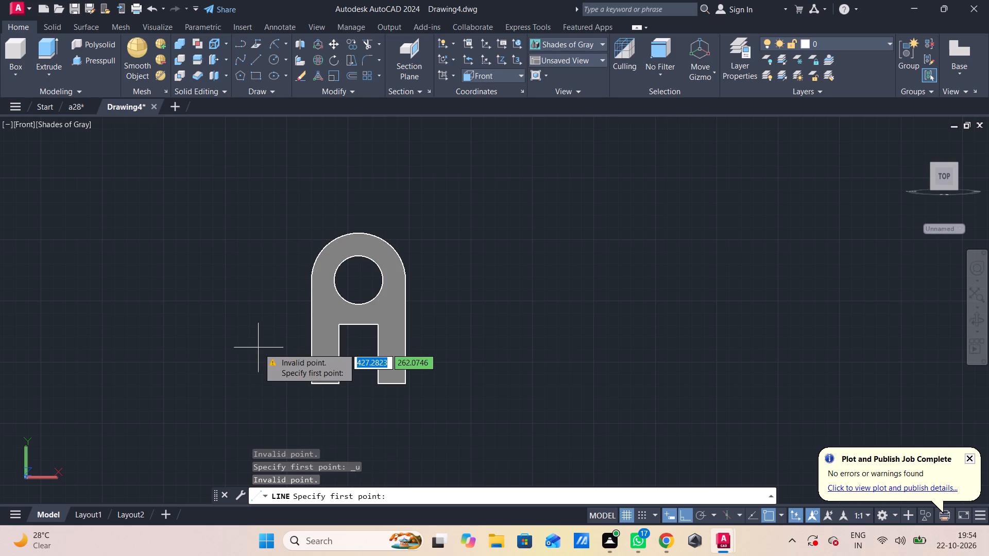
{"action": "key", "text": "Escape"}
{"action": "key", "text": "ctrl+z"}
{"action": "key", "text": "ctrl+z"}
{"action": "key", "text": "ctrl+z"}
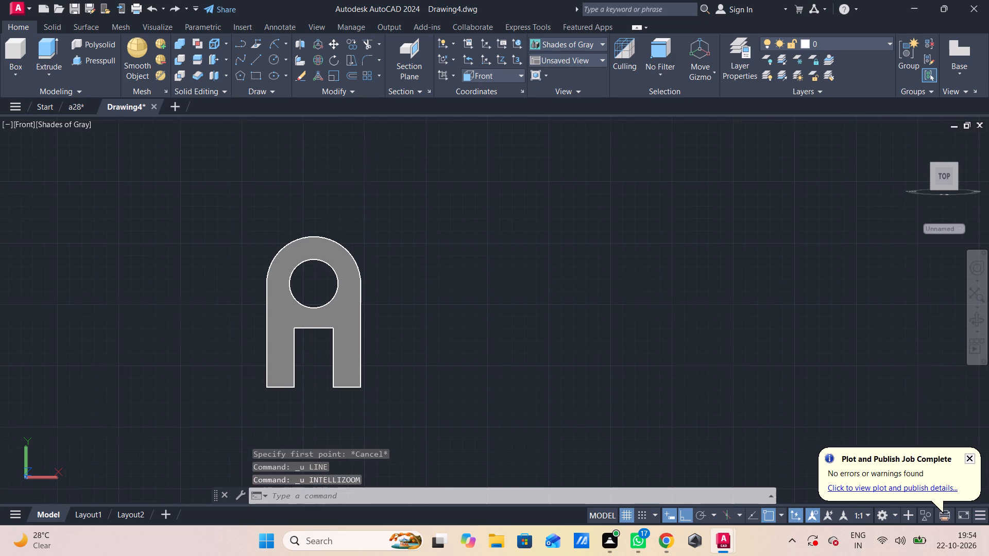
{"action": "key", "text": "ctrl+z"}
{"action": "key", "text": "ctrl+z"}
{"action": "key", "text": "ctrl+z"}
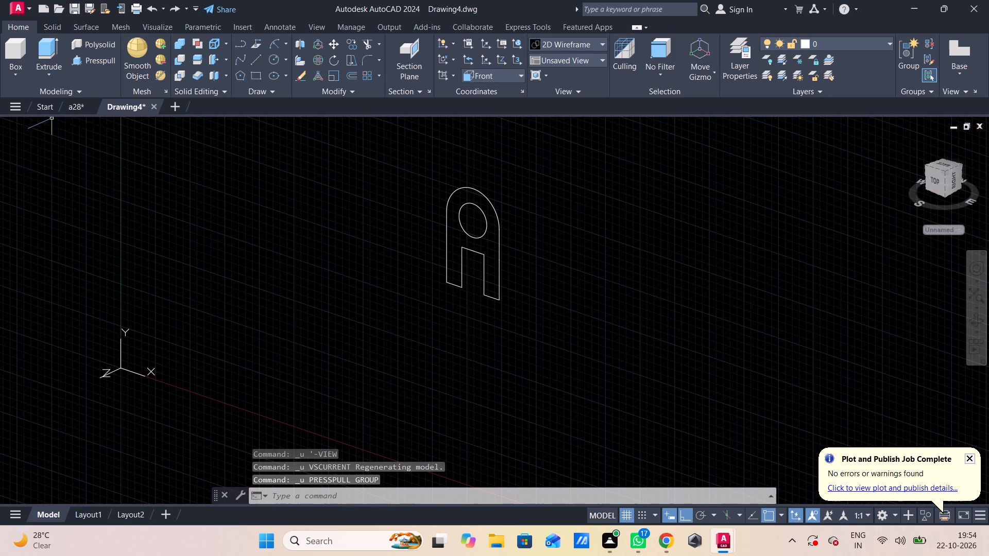
In the Front view, draw a line 32 left from the left leg's outer bottom corner, continuing 48 vertically upward.
{"action": "left_click", "coordinate": [24, 121]}
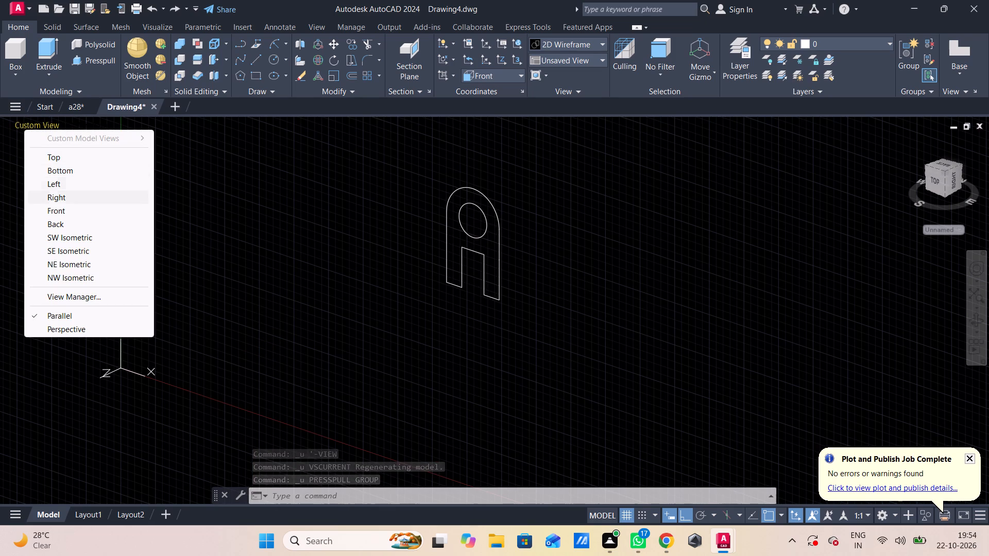
{"action": "left_click", "coordinate": [57, 207]}
{"action": "scroll", "coordinate": [132, 265], "scroll_direction": "down", "scroll_amount": 1}
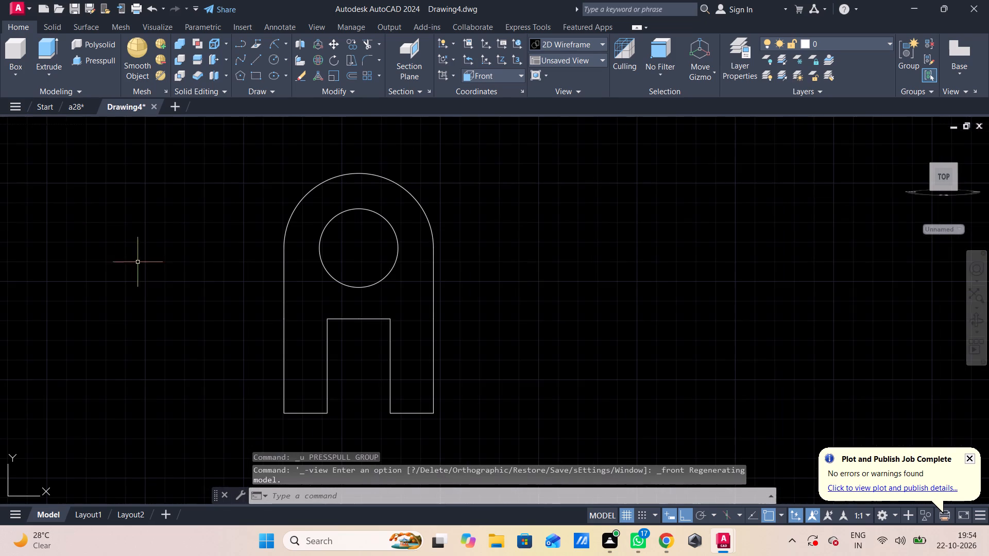
{"action": "middle_click", "coordinate": [175, 255]}
{"action": "type", "text": "l"}
{"action": "key", "text": "space"}
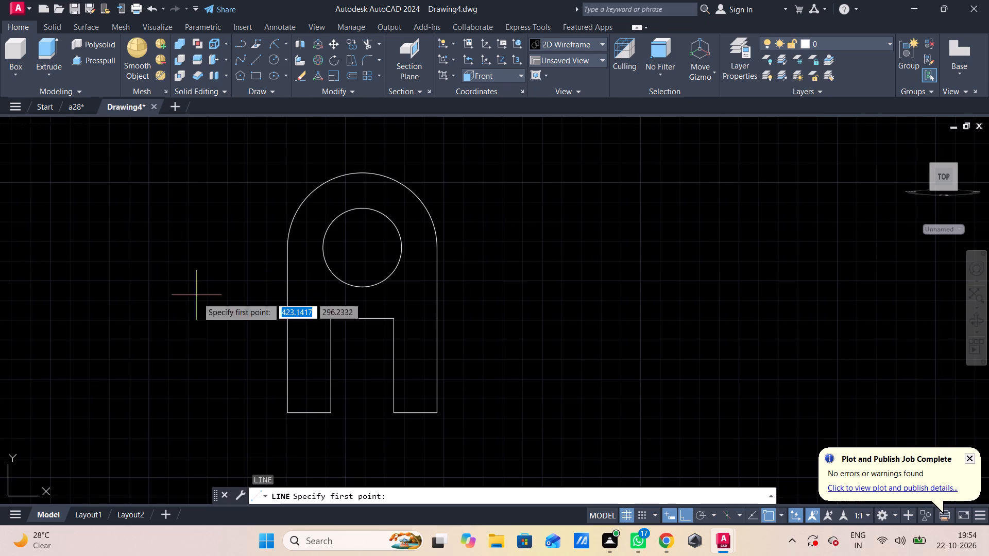
{"action": "left_click", "coordinate": [284, 410]}
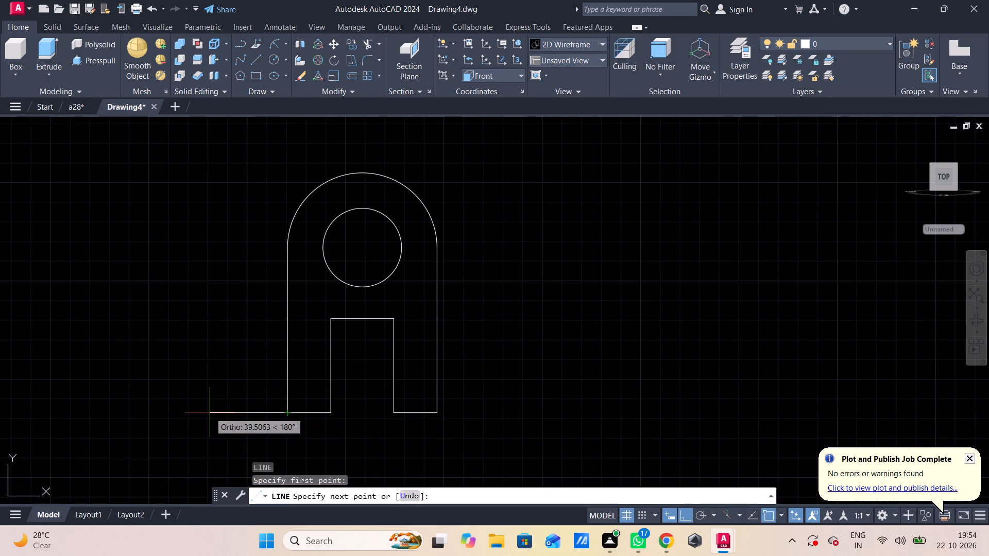
{"action": "type", "text": "32"}
{"action": "key", "text": "Return"}
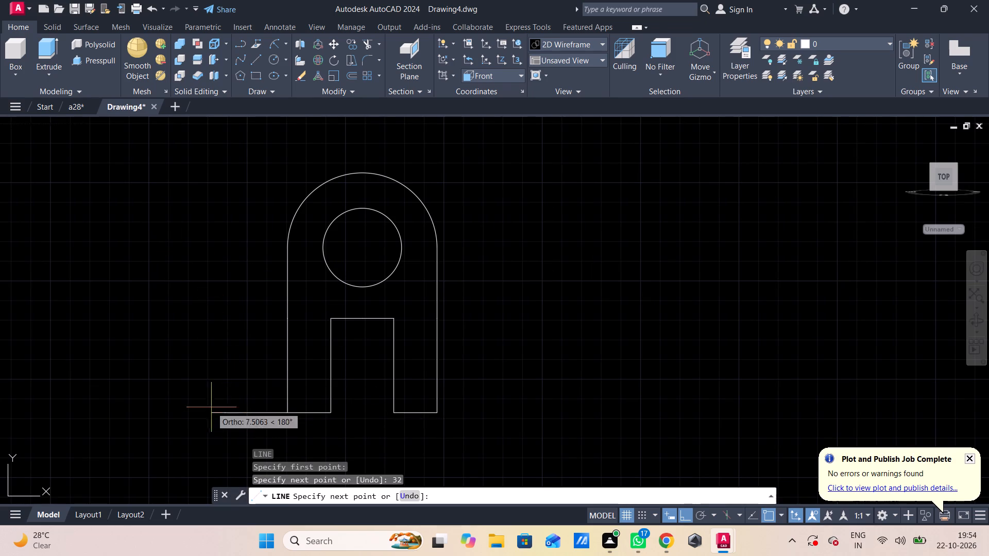
{"action": "type", "text": "48"}
{"action": "key", "text": "Return"}
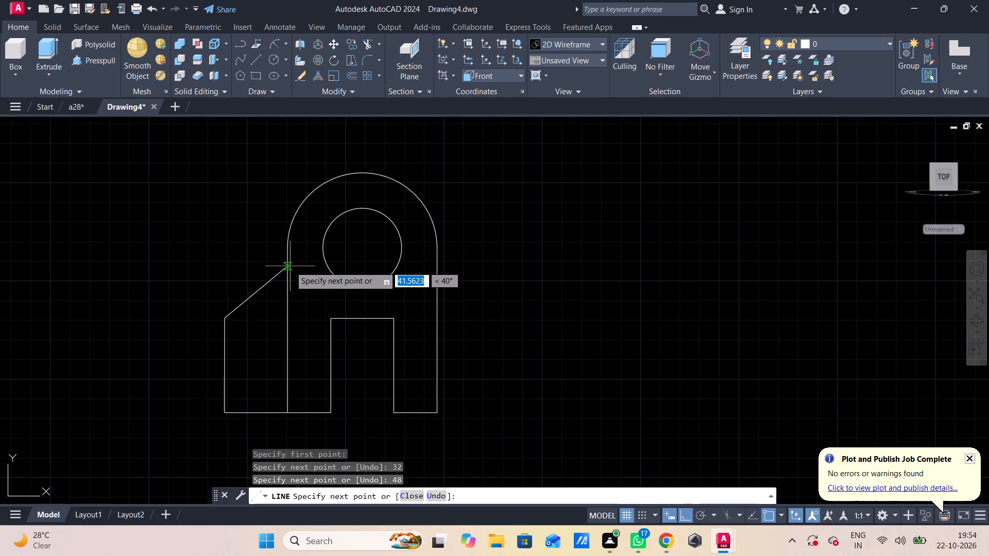
{"action": "key", "text": "Escape"}
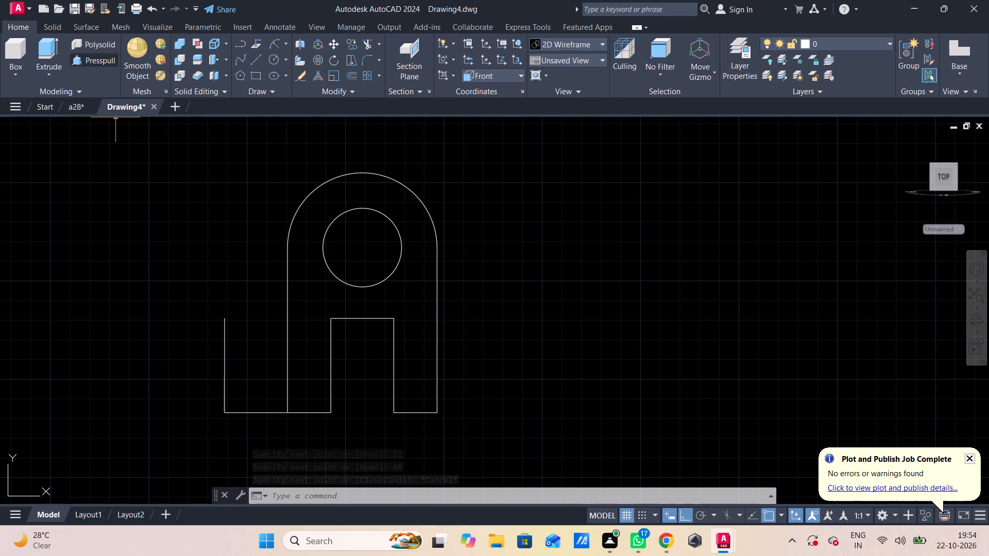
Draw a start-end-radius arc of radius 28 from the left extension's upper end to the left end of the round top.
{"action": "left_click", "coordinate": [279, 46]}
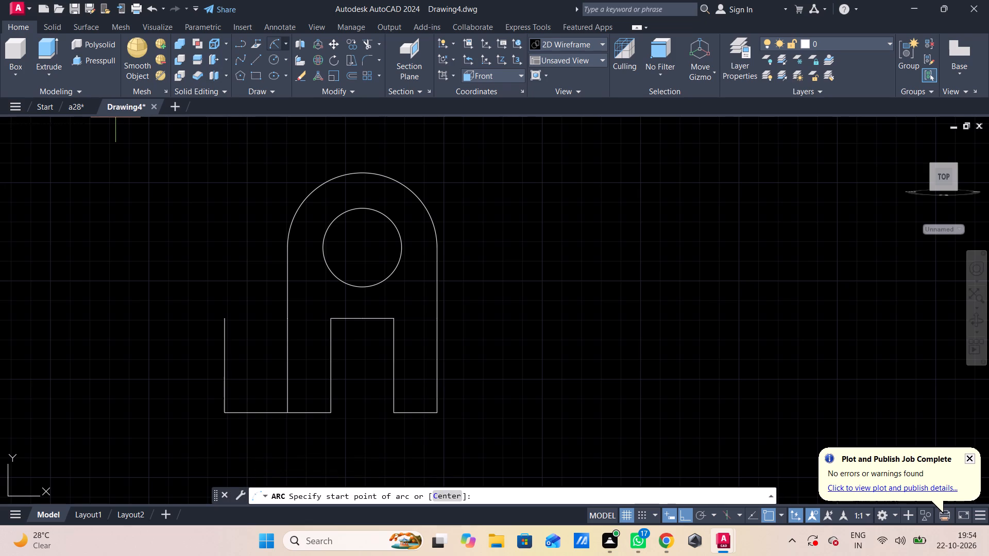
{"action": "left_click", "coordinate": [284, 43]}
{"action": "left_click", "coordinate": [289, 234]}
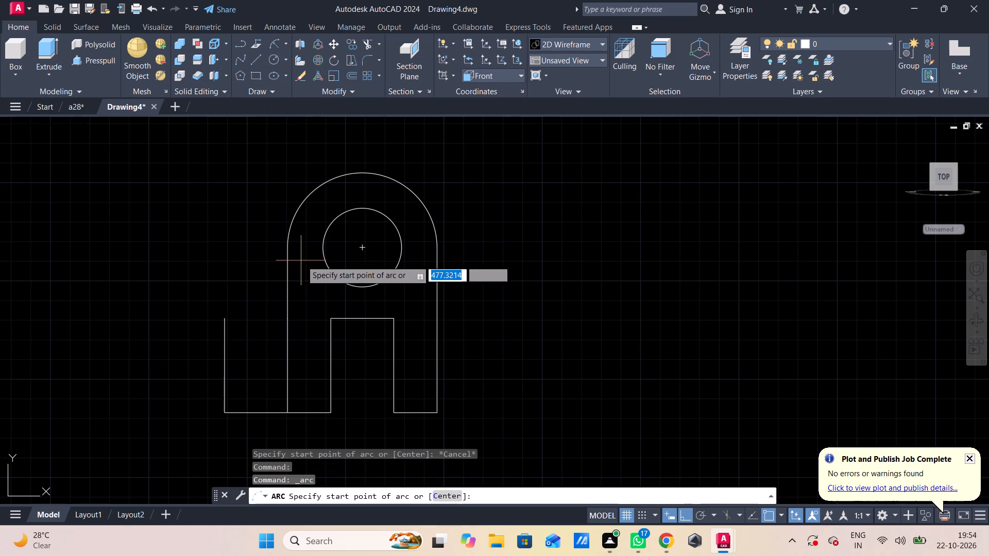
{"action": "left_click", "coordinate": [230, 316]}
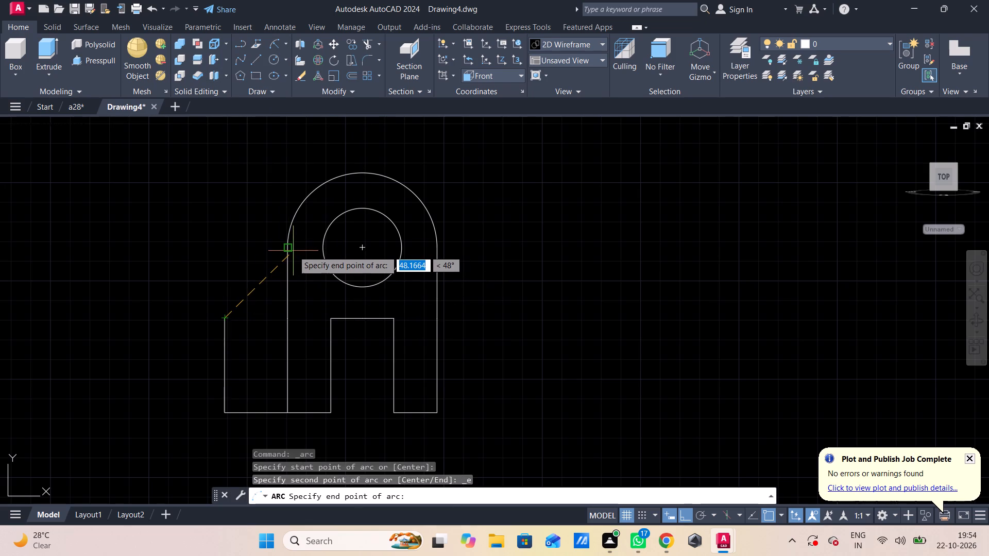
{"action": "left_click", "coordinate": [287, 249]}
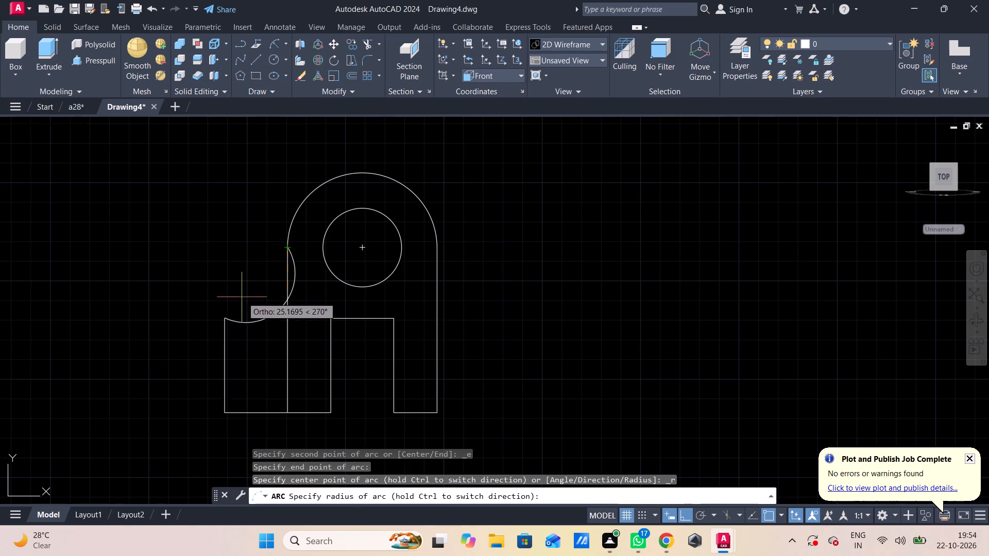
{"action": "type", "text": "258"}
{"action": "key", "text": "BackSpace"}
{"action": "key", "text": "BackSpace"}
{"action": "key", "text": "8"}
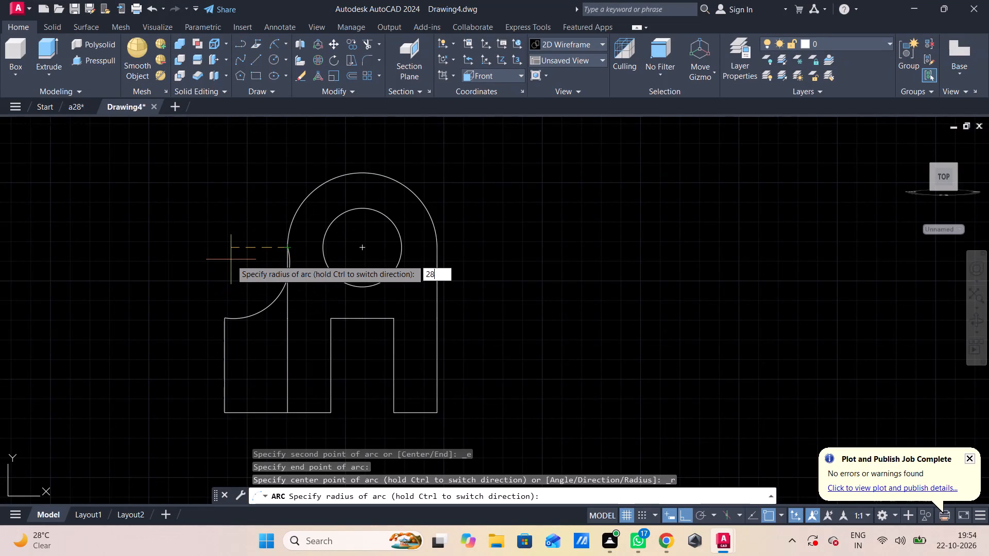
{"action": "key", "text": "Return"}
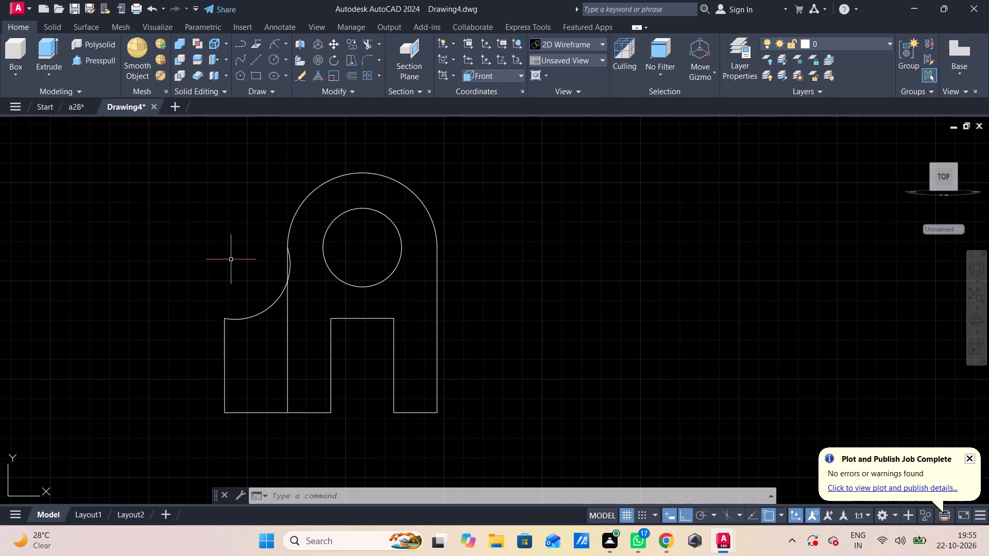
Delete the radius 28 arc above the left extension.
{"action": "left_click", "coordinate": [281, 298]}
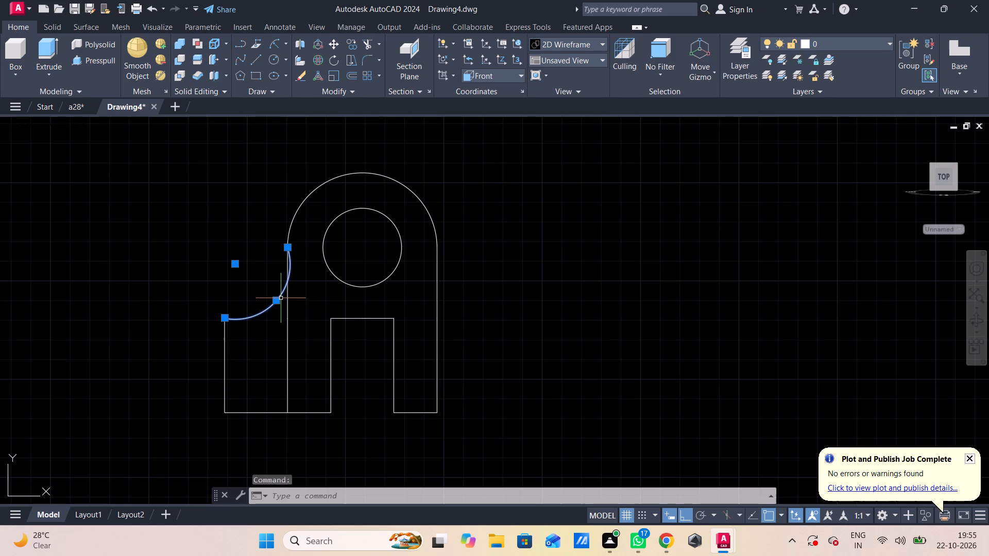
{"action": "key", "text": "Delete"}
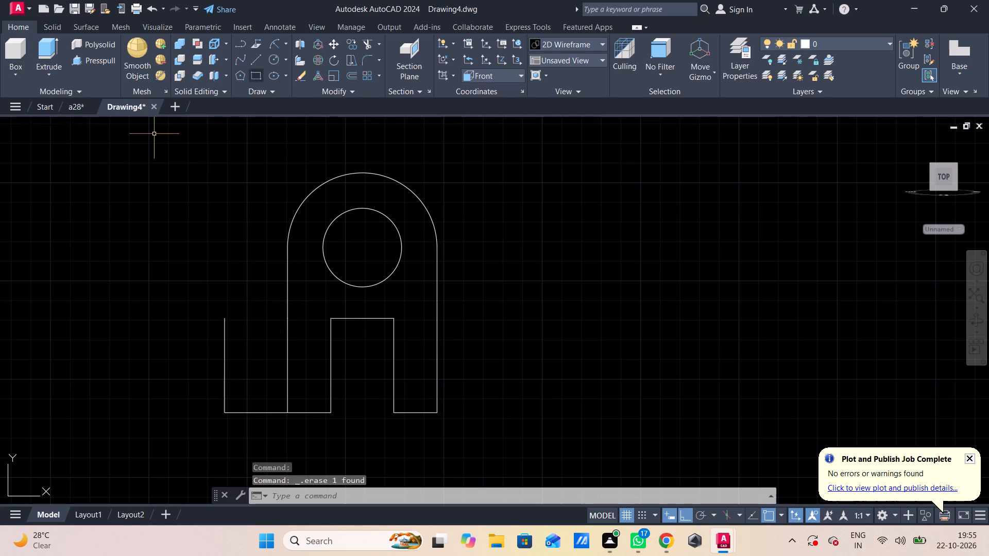
Draw a concave arc of radius 28 from the left extension's upper end to the left end of the round top.
{"action": "left_click", "coordinate": [273, 41]}
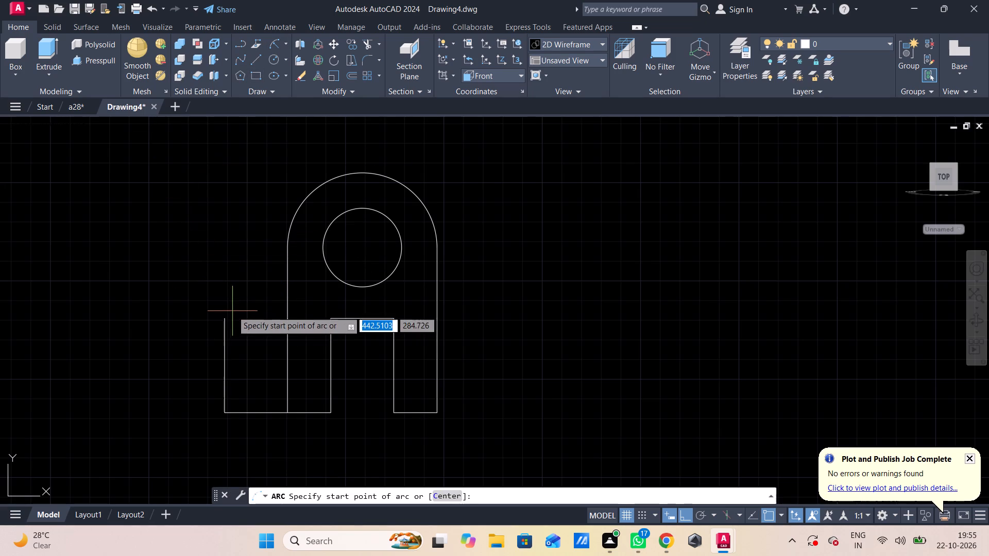
{"action": "left_click", "coordinate": [227, 314]}
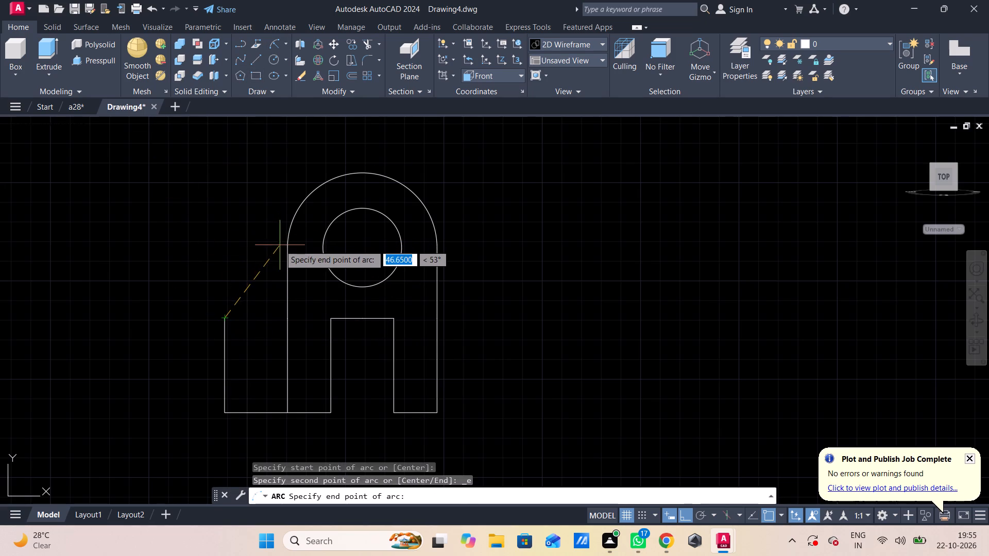
{"action": "left_click", "coordinate": [284, 248]}
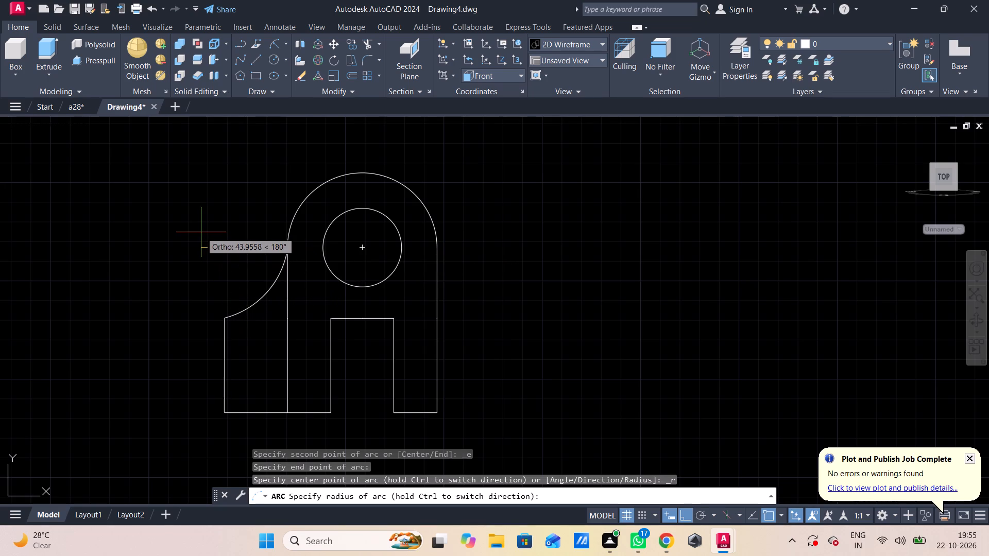
{"action": "type", "text": "28"}
{"action": "key", "text": "Return"}
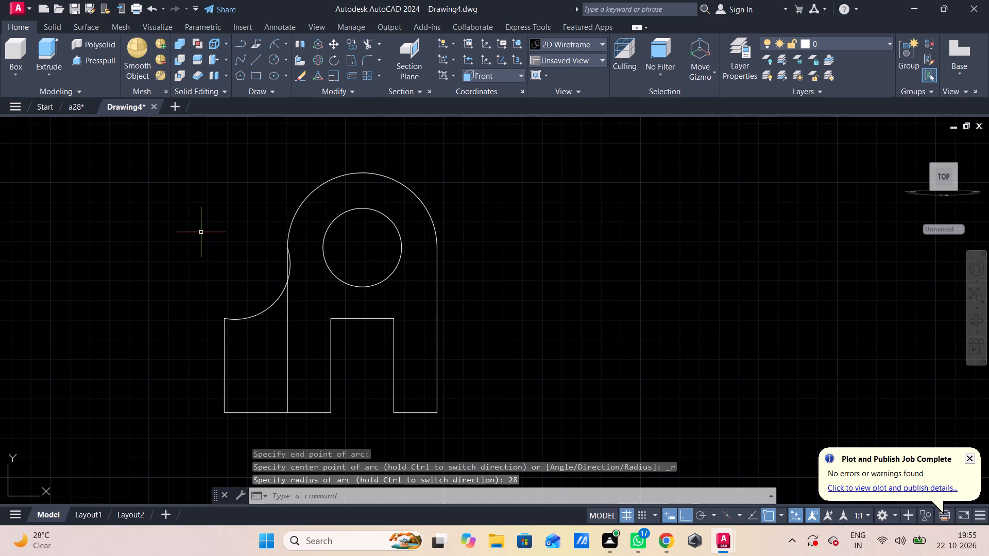
{"action": "key", "text": "Escape"}
Trim the part of the left arc that bulges inside the body's left vertical edge.
{"action": "type", "text": "tr"}
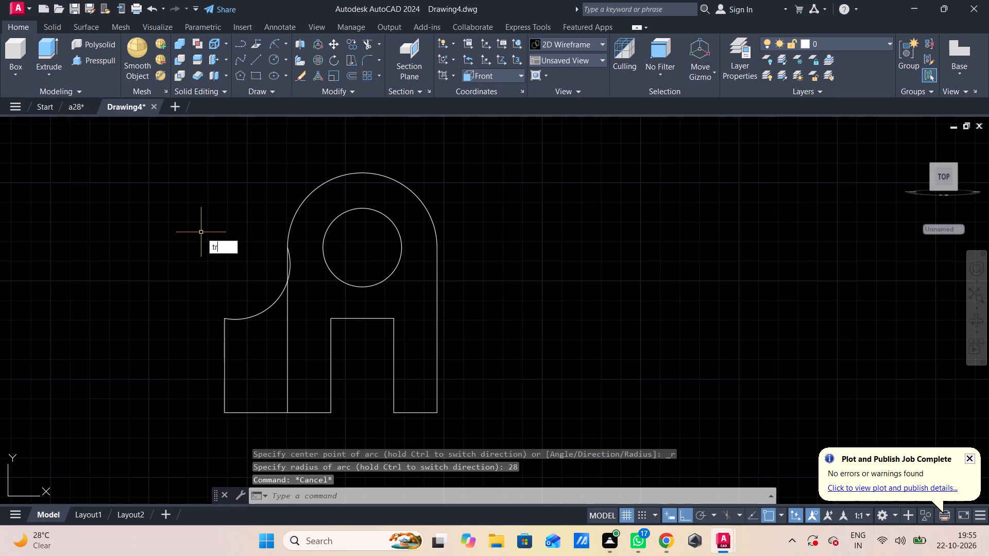
{"action": "key", "text": "space"}
{"action": "left_click", "coordinate": [290, 270]}
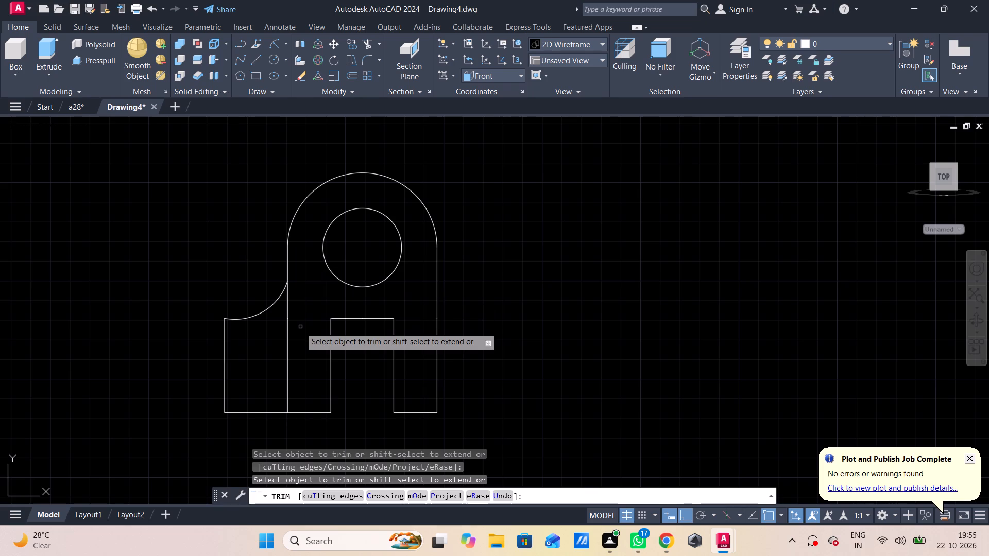
{"action": "key", "text": "Escape"}
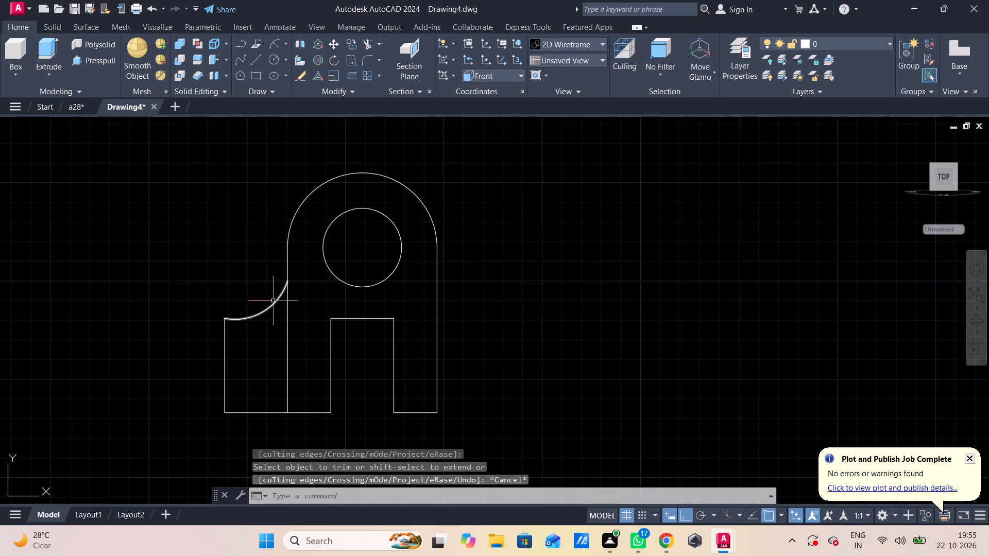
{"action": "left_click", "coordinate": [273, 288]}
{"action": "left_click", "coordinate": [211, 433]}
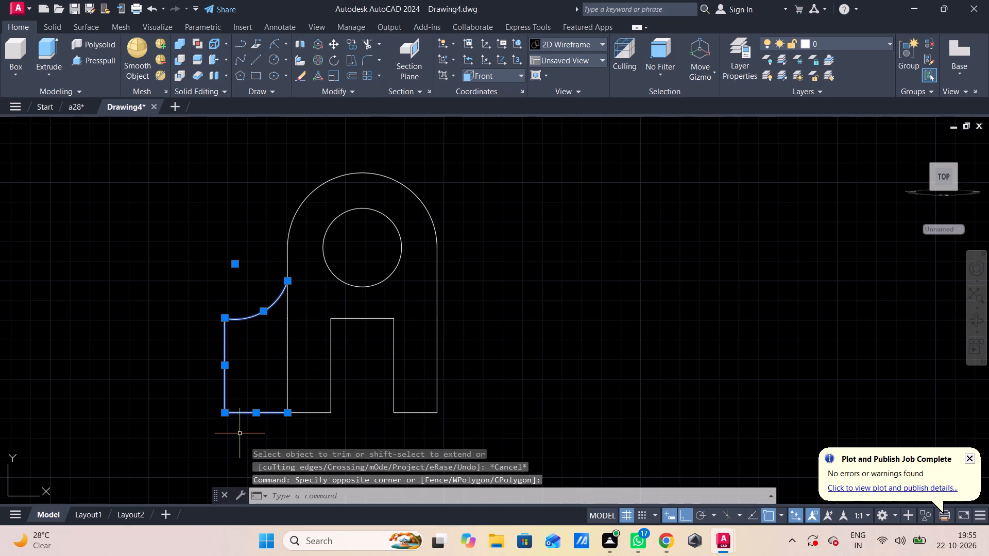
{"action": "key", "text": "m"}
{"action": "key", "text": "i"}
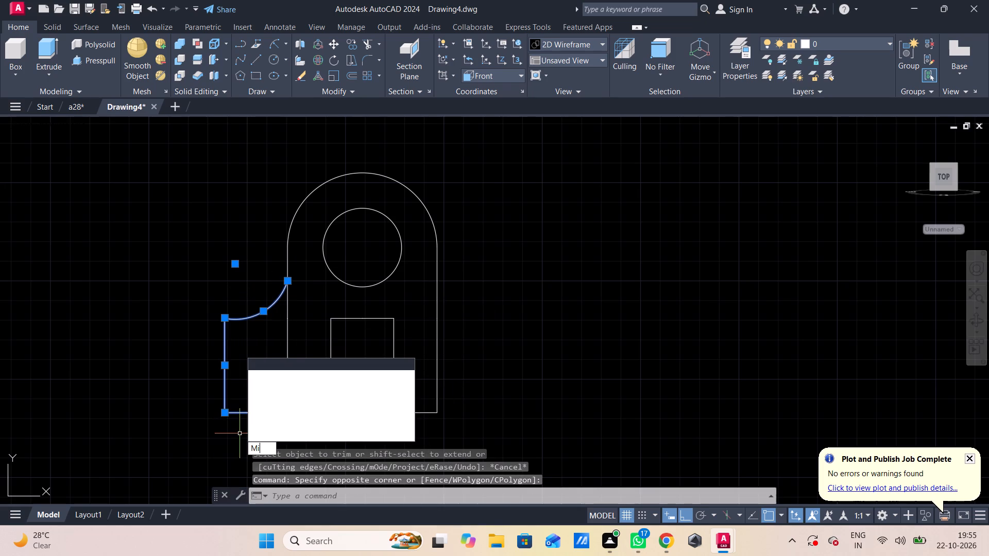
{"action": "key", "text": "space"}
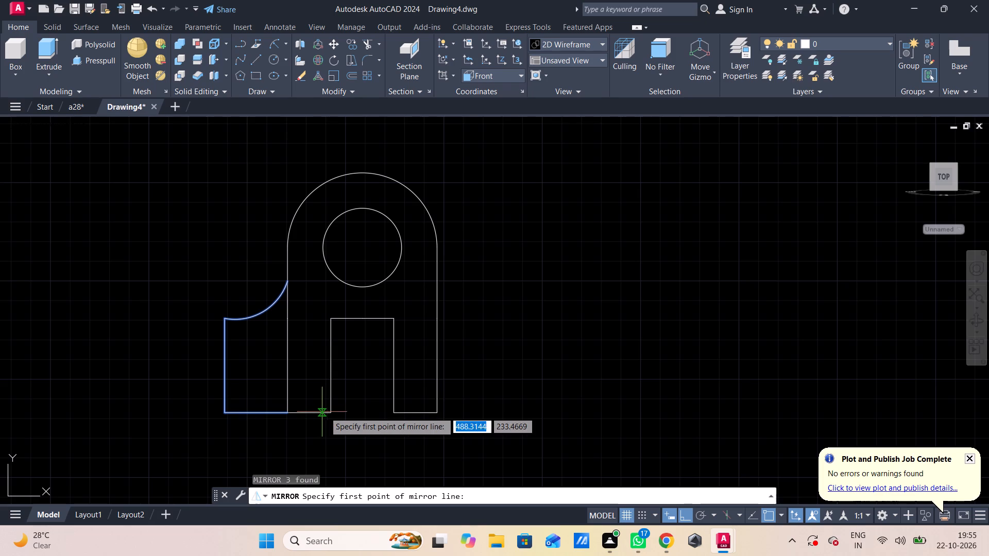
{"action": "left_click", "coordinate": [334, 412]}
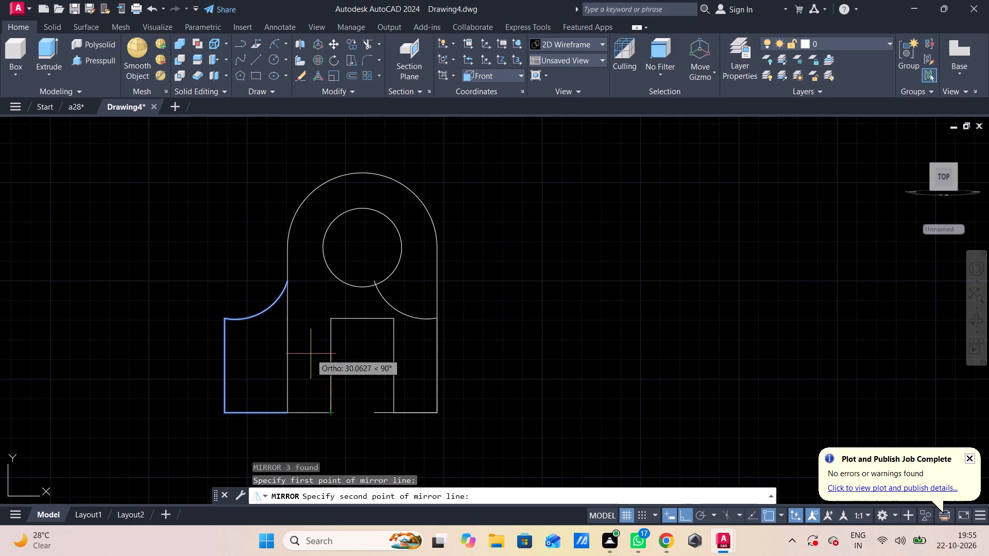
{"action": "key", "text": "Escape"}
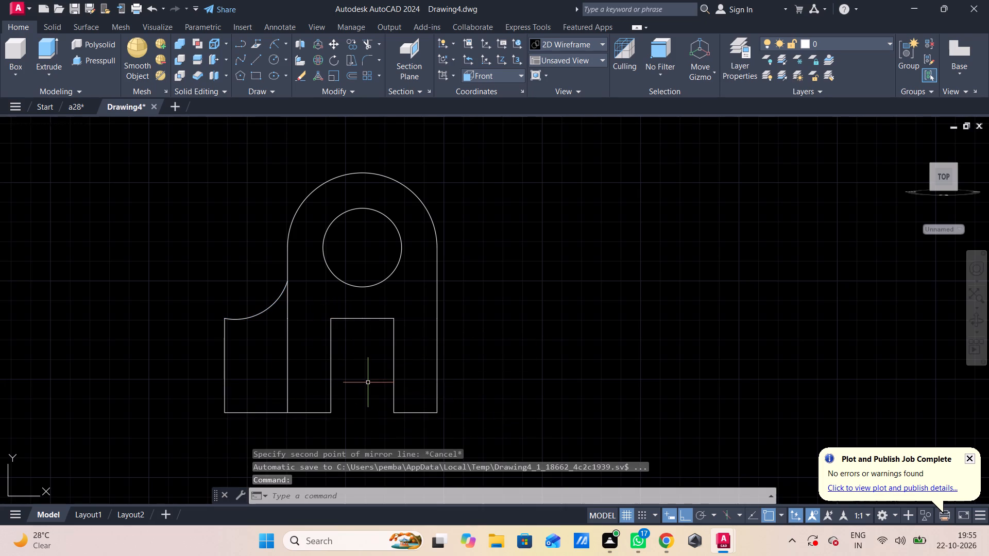
Draw a line 32 to the right from the right leg's outer bottom corner, continuing 48 vertically upward.
{"action": "type", "text": "l"}
{"action": "key", "text": "space"}
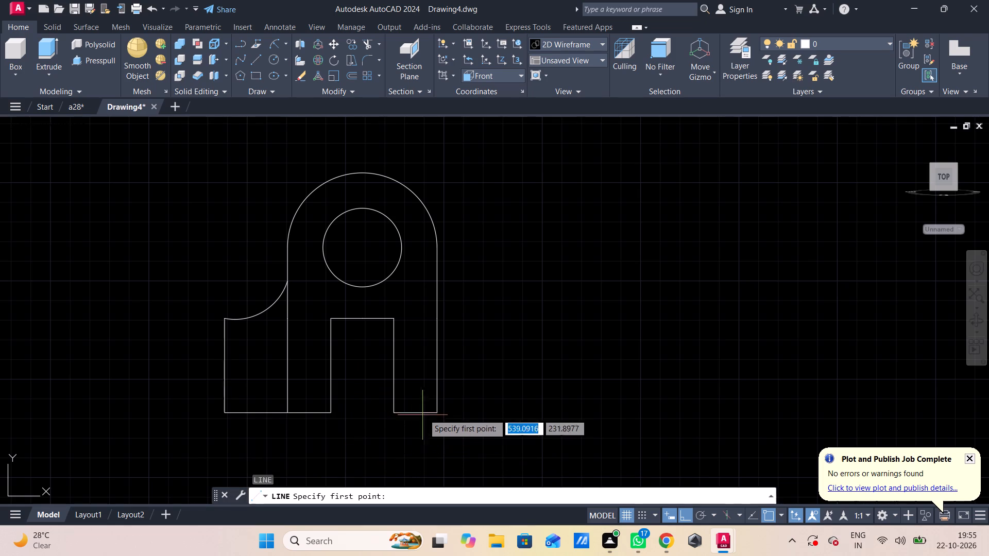
{"action": "left_click", "coordinate": [433, 415]}
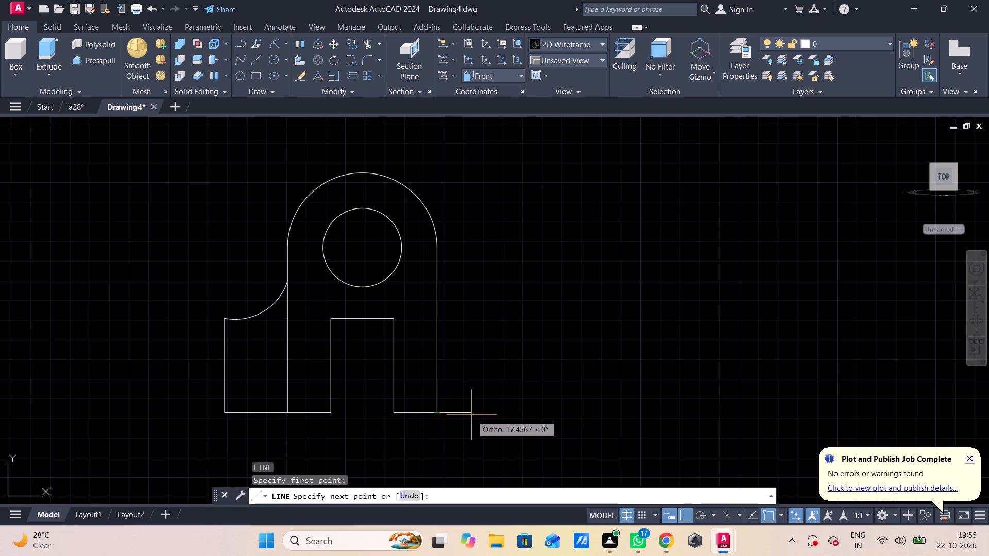
{"action": "type", "text": "32"}
{"action": "key", "text": "Return"}
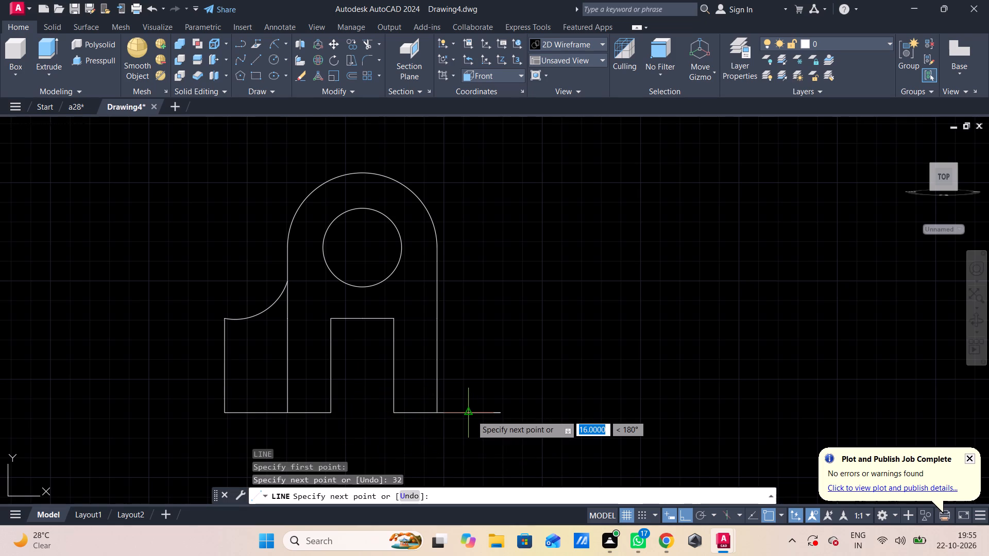
{"action": "key", "text": "4"}
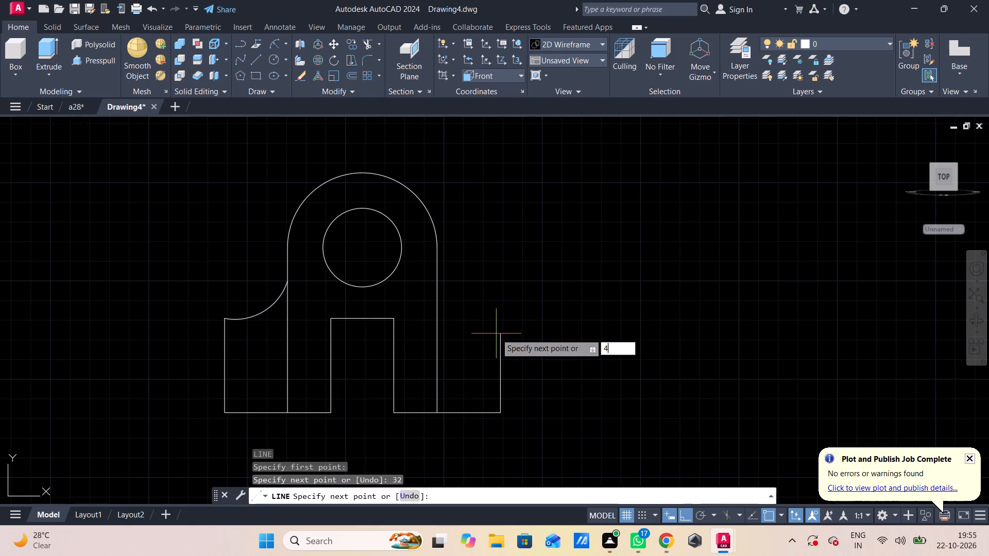
{"action": "key", "text": "8"}
{"action": "key", "text": "Return"}
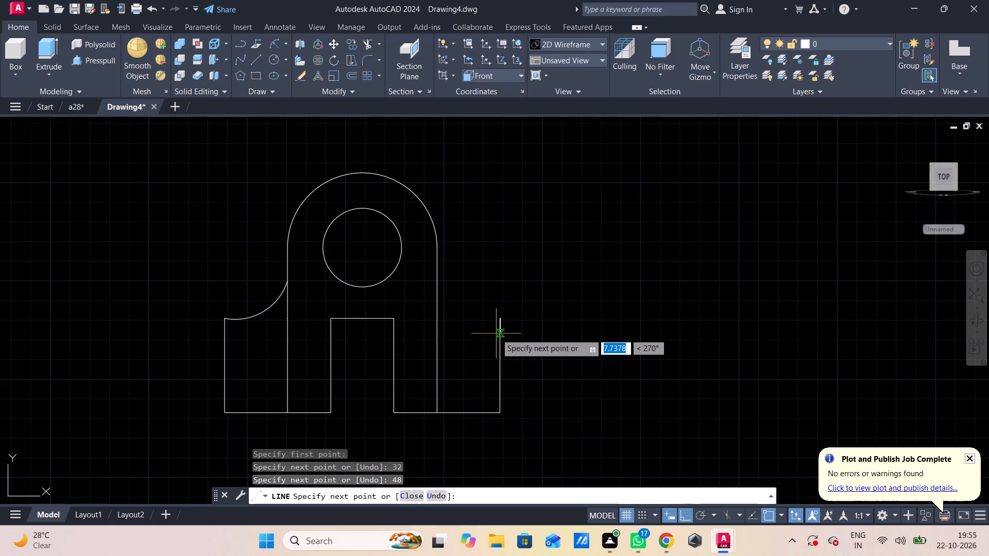
{"action": "key", "text": "Escape"}
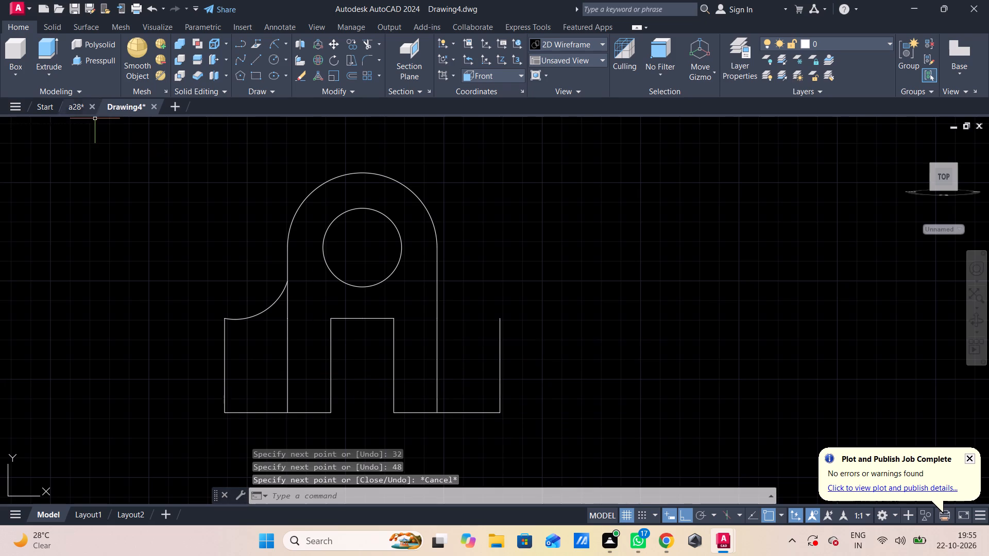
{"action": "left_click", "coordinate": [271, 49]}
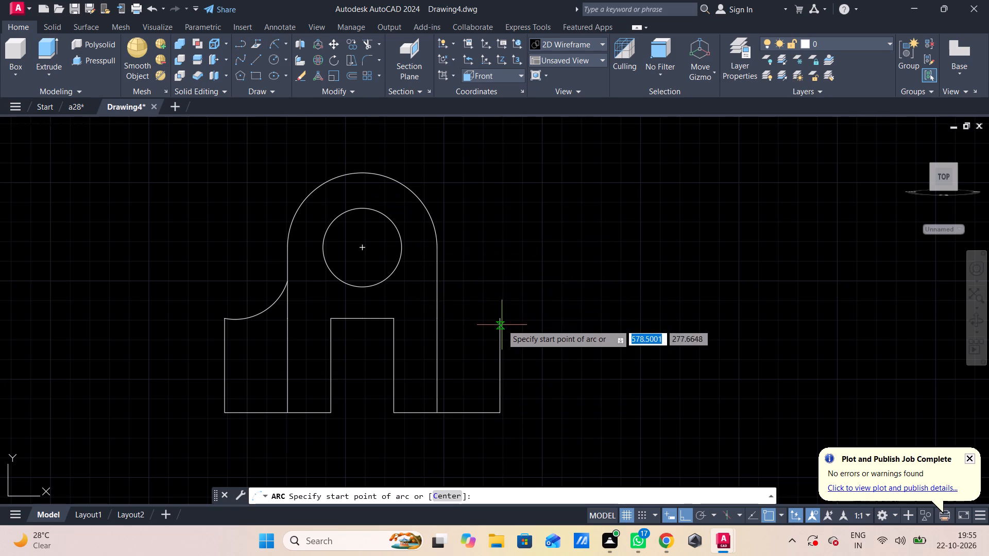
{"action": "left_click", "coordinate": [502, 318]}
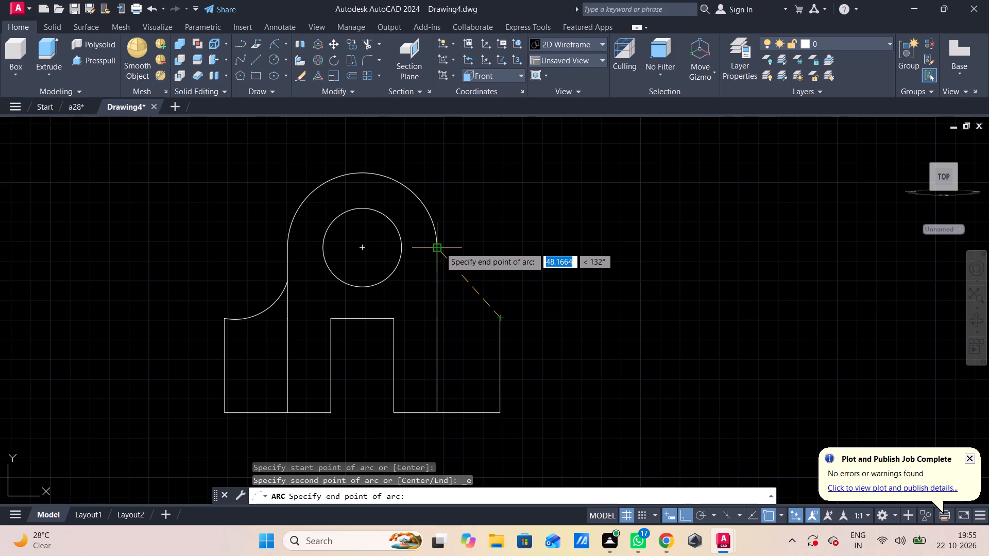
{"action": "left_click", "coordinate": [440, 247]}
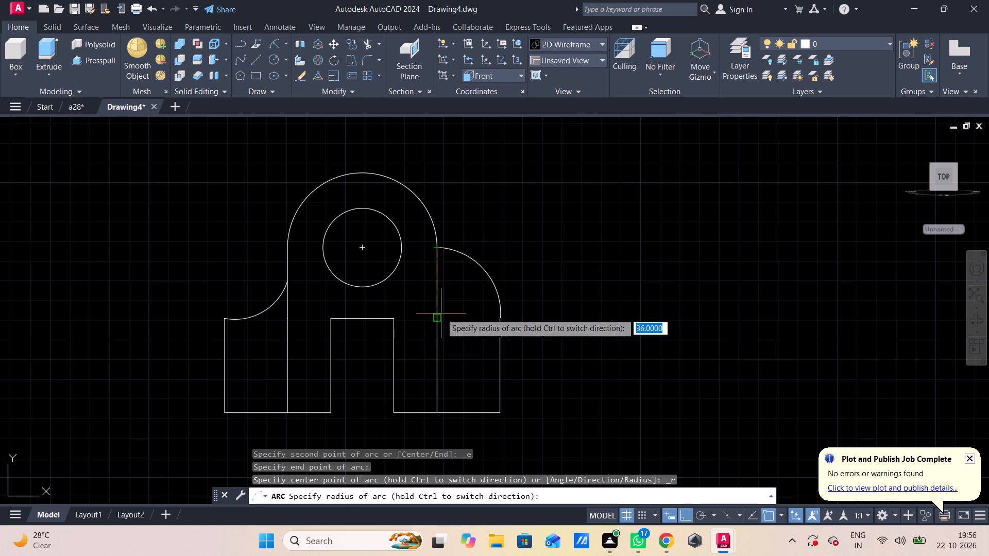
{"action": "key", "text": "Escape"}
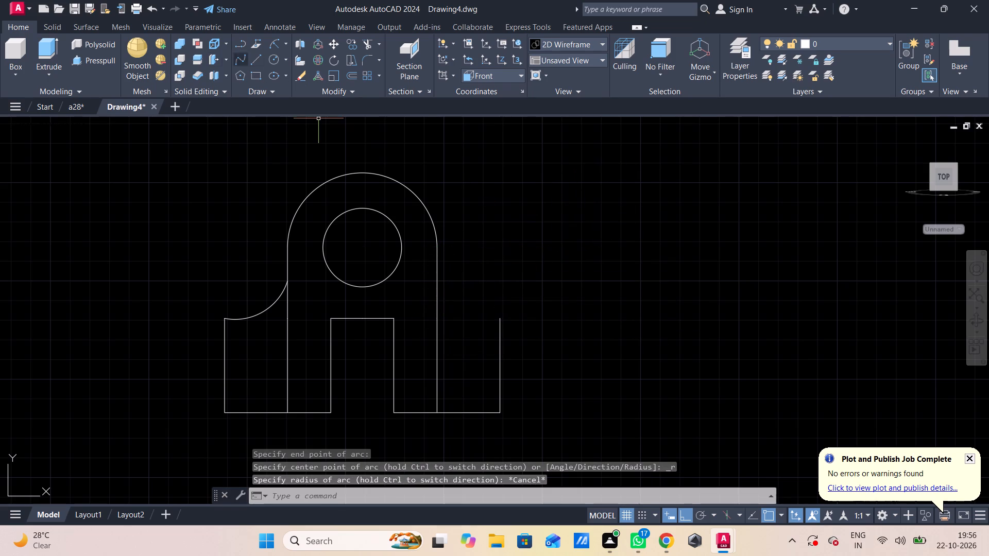
Draw a concave arc of radius 28 from the right end of the round top to the right extension's upper end.
{"action": "left_click", "coordinate": [276, 45]}
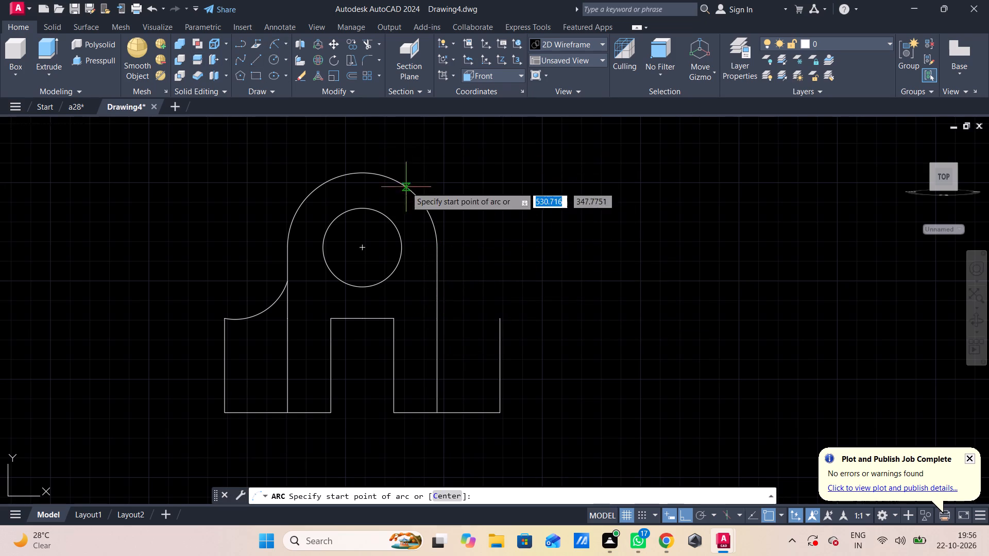
{"action": "left_click", "coordinate": [438, 248]}
{"action": "left_click", "coordinate": [501, 321]}
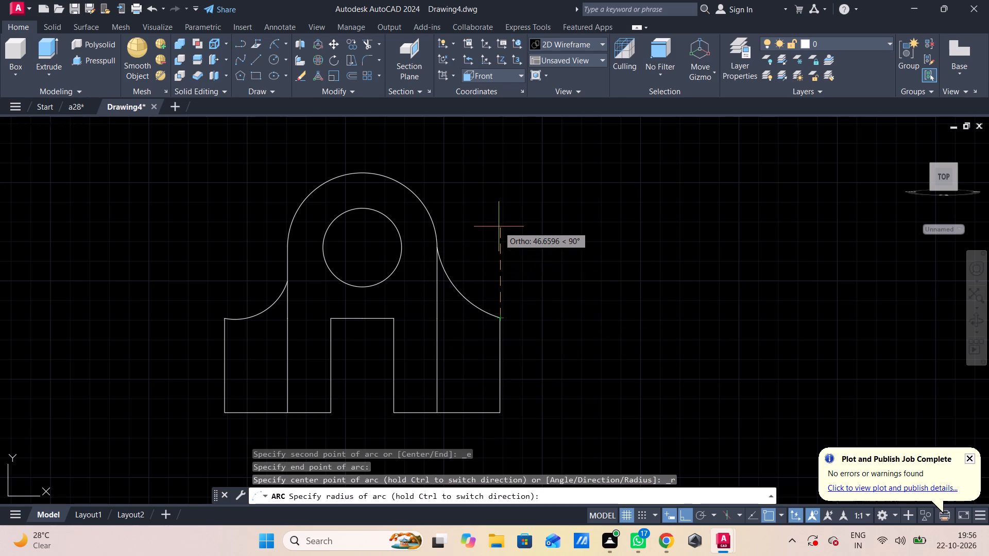
{"action": "type", "text": "28"}
{"action": "key", "text": "Return"}
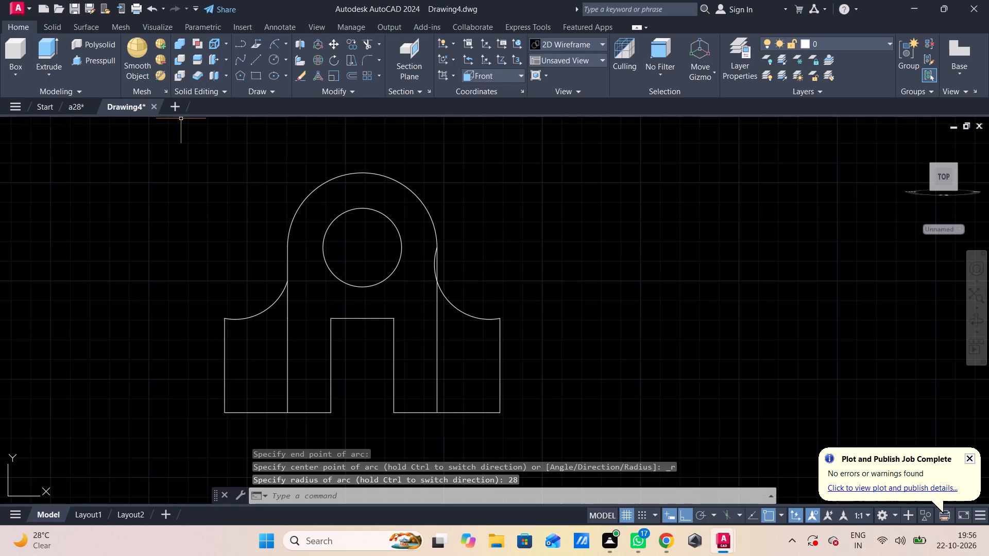
Trim the part of the right arc that bulges inside the body's right vertical edge.
{"action": "type", "text": "tr"}
{"action": "key", "text": "space"}
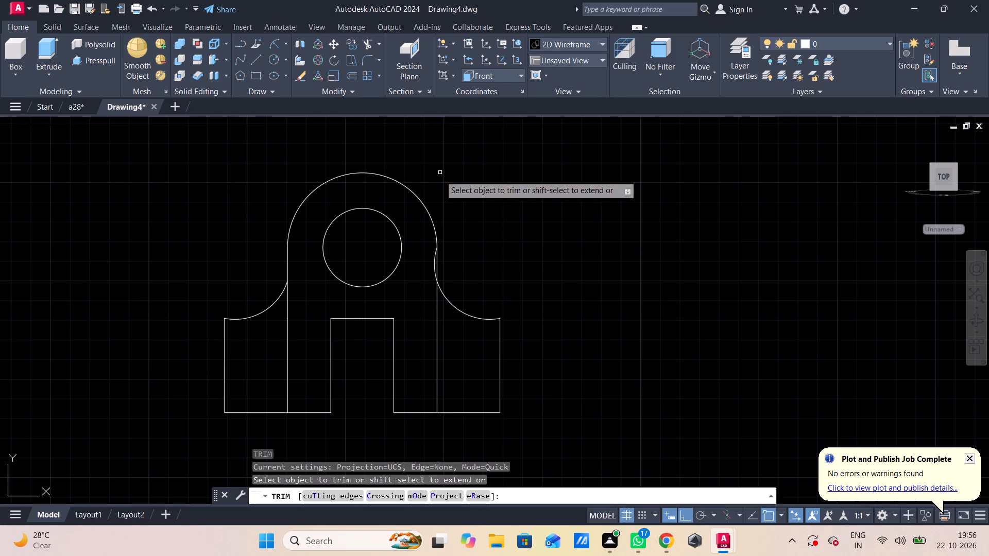
{"action": "left_click", "coordinate": [434, 265]}
{"action": "key", "text": "Escape"}
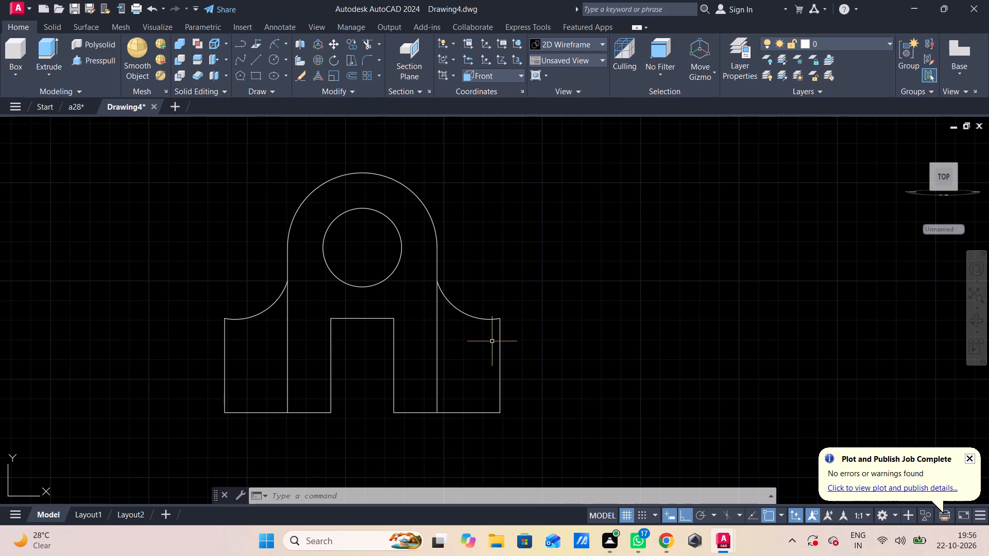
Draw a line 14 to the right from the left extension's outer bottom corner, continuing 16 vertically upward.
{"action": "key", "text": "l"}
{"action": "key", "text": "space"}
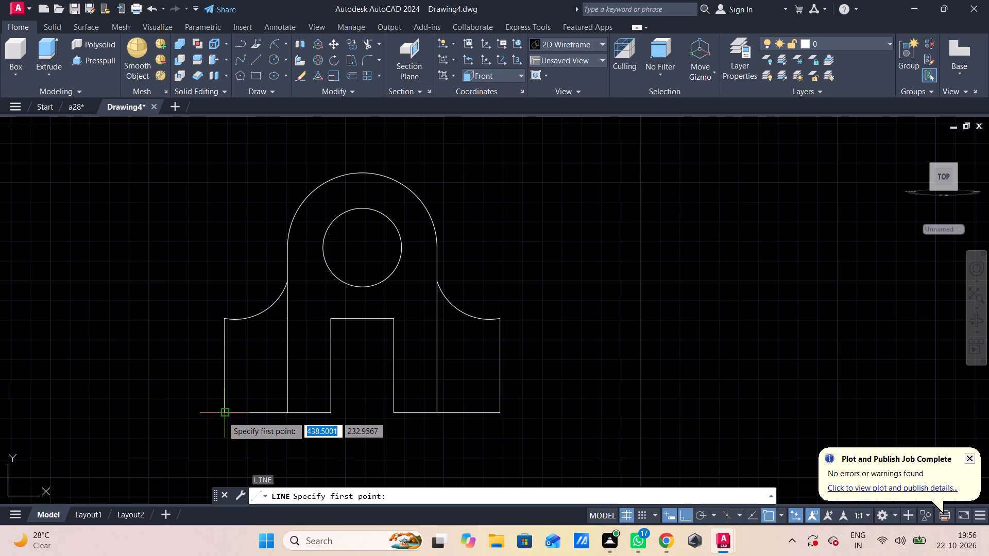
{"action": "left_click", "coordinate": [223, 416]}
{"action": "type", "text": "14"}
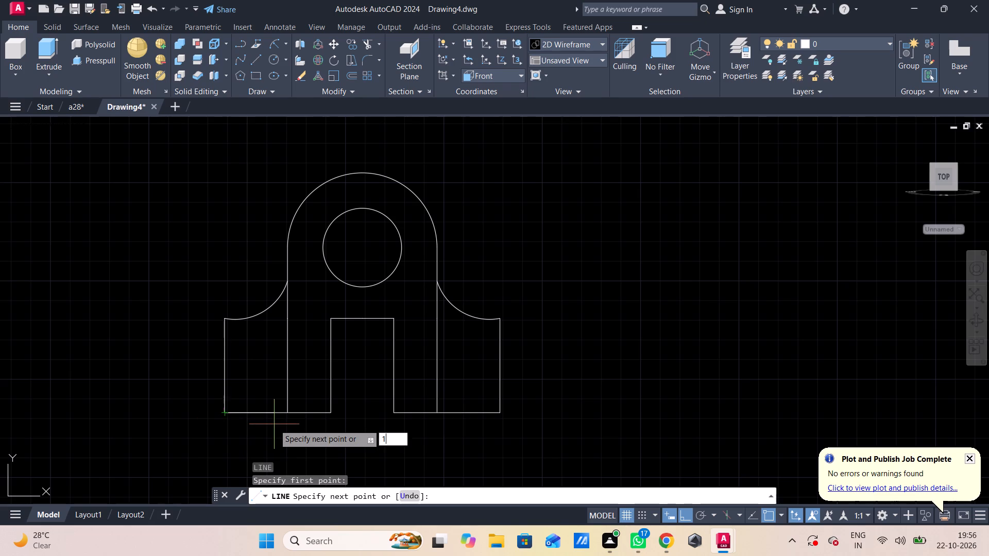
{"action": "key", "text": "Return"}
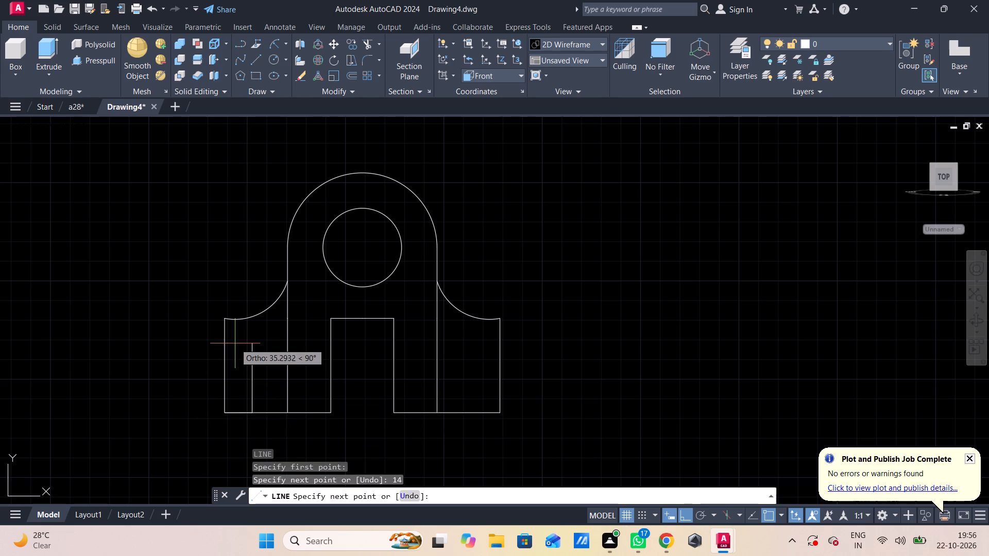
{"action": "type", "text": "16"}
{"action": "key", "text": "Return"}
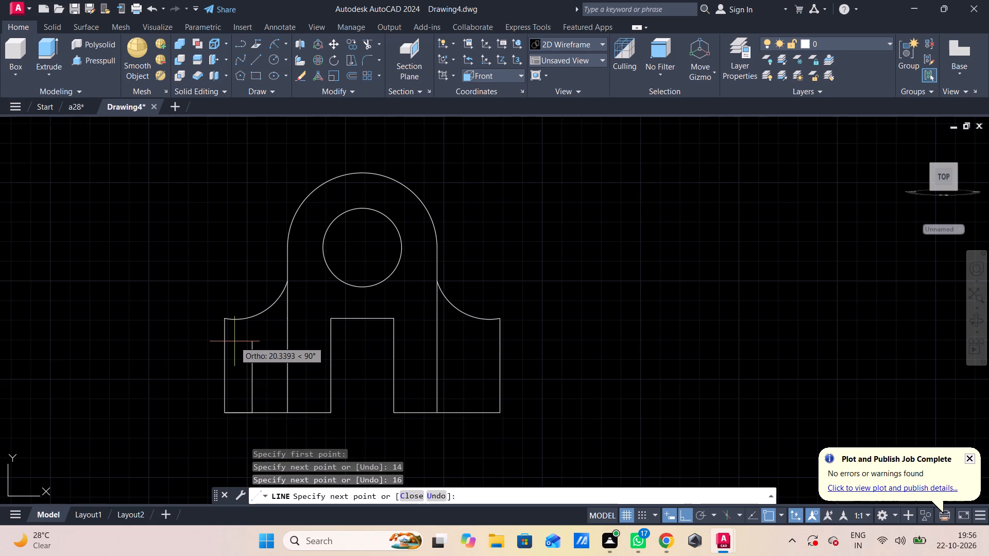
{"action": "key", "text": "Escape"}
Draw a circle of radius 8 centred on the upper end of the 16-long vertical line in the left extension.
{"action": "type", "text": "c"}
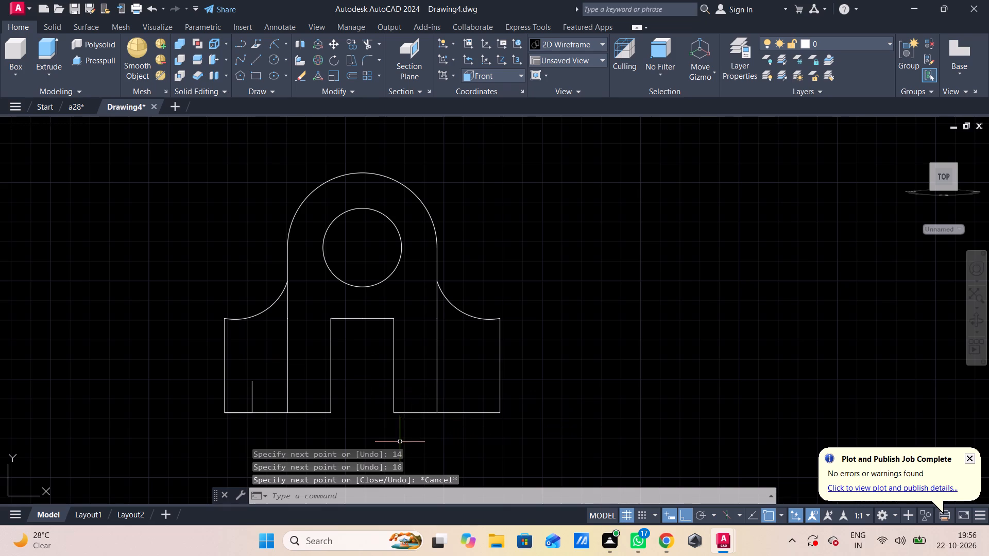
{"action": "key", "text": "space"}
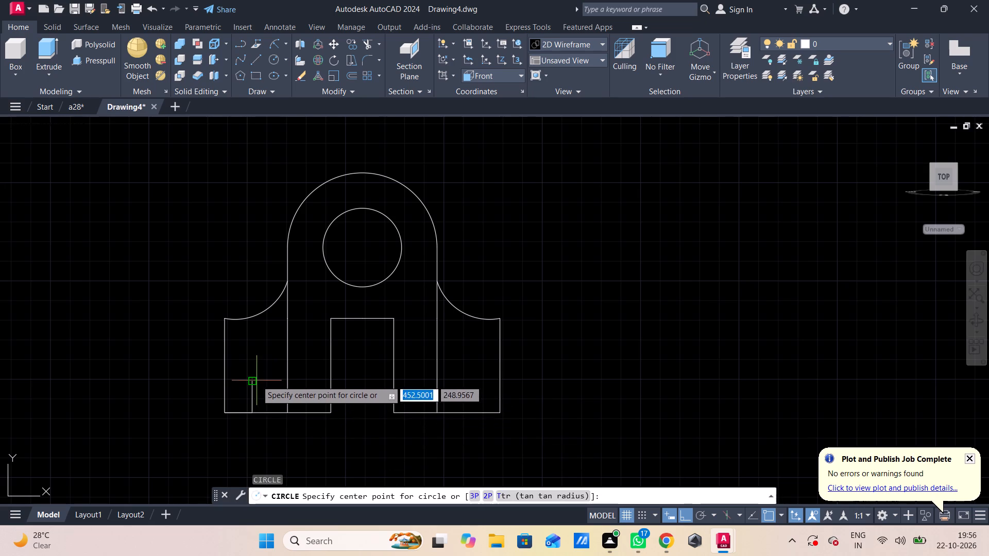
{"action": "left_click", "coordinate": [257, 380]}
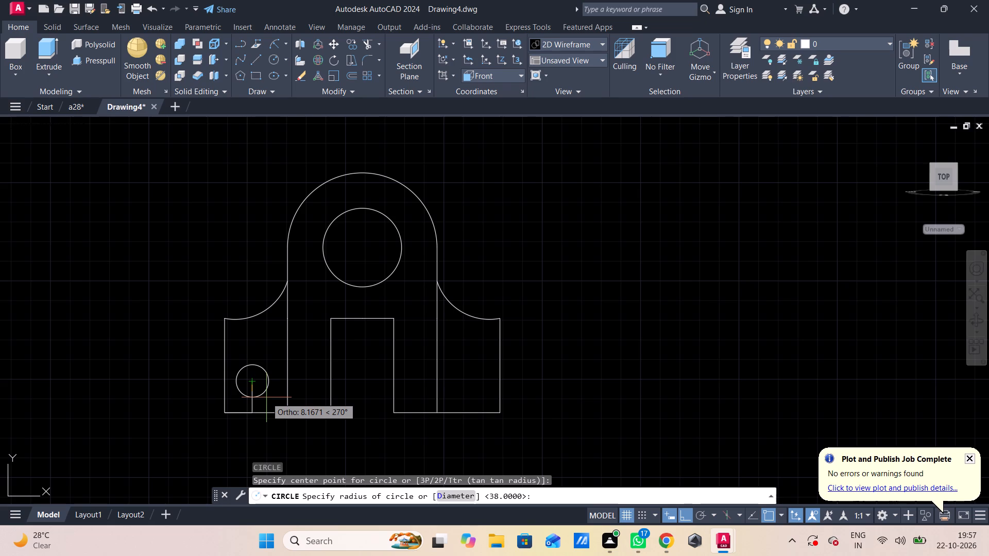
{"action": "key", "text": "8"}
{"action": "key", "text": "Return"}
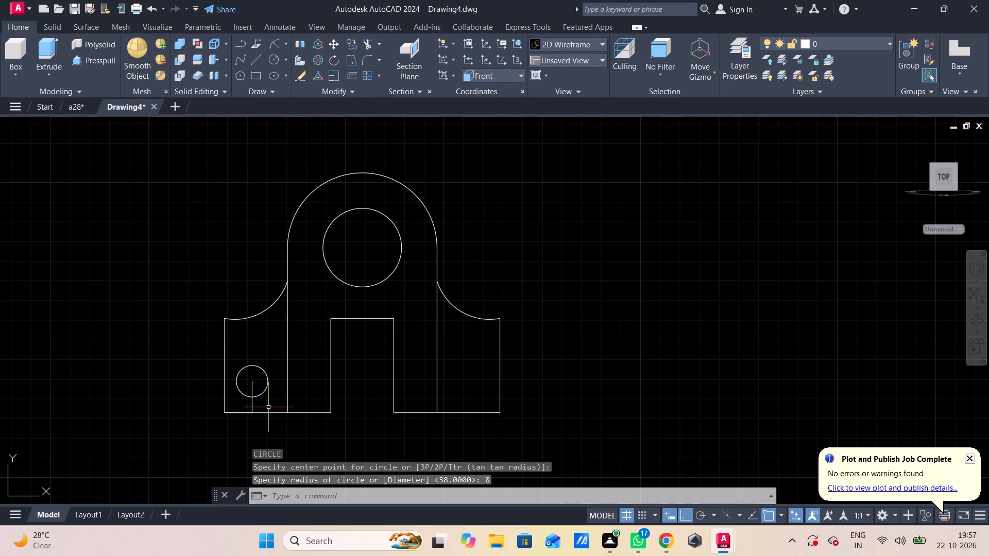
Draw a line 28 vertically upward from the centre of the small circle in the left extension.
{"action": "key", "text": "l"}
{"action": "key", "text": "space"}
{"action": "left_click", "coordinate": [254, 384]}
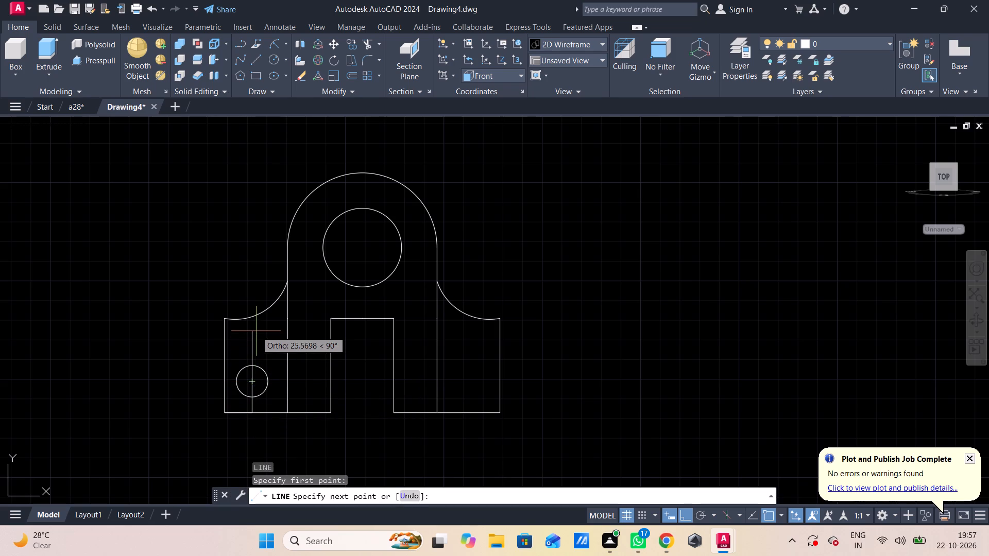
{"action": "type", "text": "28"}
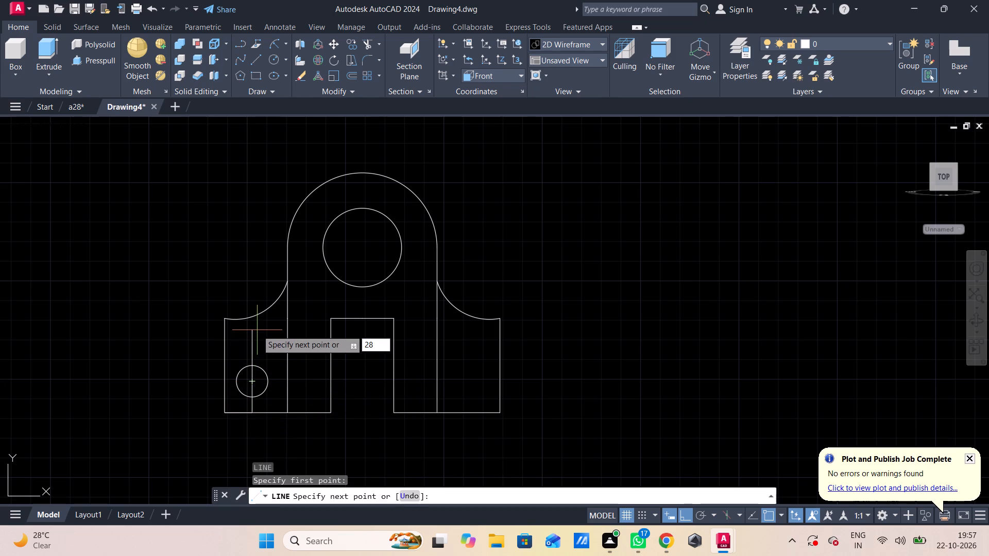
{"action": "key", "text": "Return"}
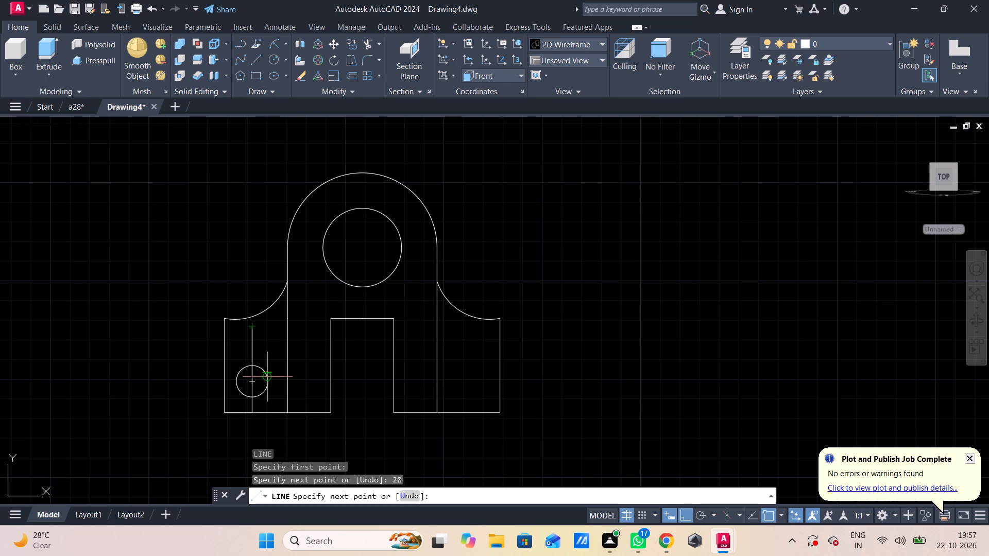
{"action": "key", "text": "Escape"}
Undo the small circle, its construction lines and both side extensions, back to the round-topped body with hole and notch.
{"action": "key", "text": "ctrl+z"}
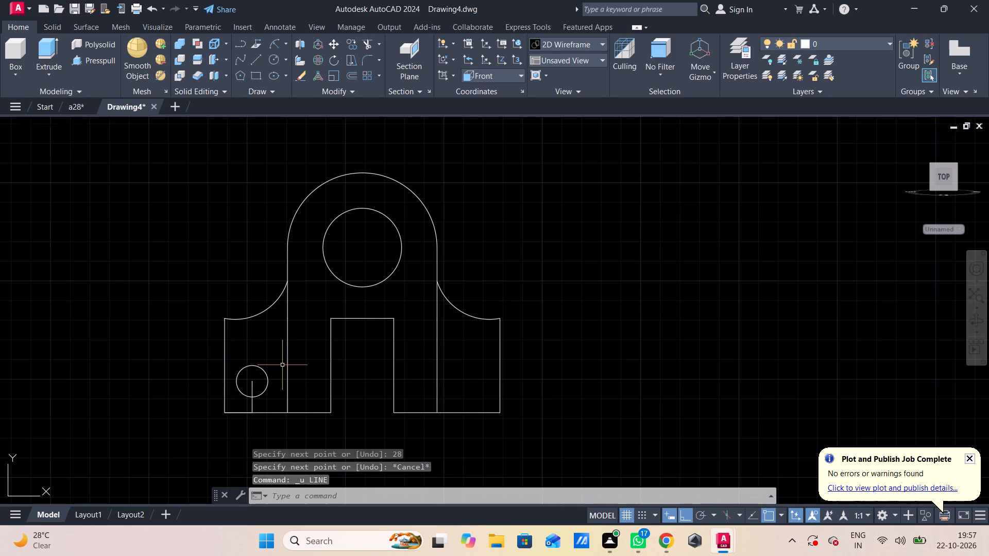
{"action": "key", "text": "ctrl+z"}
{"action": "key", "text": "ctrl+z"}
{"action": "key", "text": "ctrl+z"}
{"action": "key", "text": "ctrl+z"}
{"action": "key", "text": "ctrl+z"}
{"action": "key", "text": "ctrl+z"}
{"action": "key", "text": "ctrl+z"}
{"action": "key", "text": "ctrl+z"}
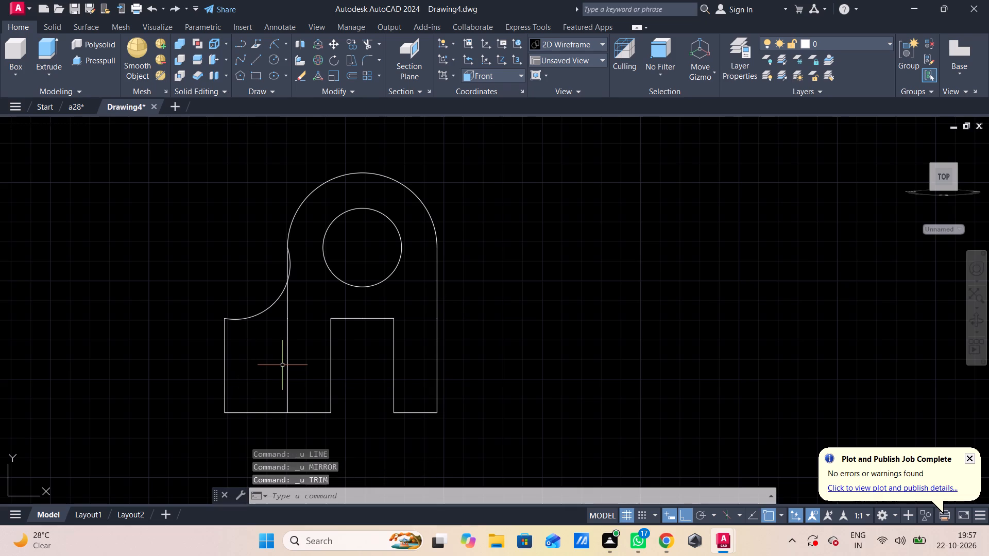
{"action": "key", "text": "ctrl+z"}
{"action": "key", "text": "ctrl+z"}
{"action": "key", "text": "ctrl+z"}
{"action": "key", "text": "ctrl+z"}
{"action": "key", "text": "ctrl+z"}
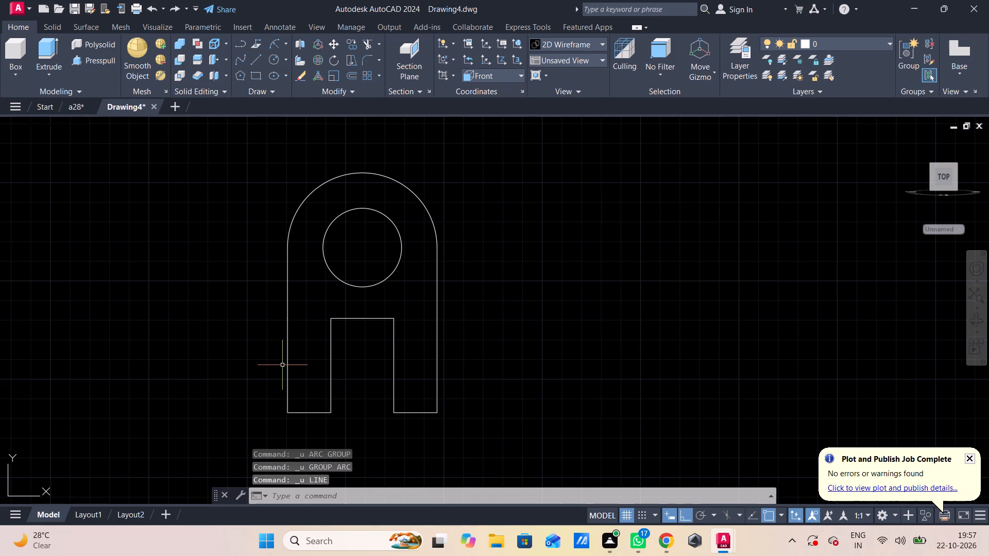
Draw a line 32 to the left from the left leg's outer bottom corner, continuing 56 vertically upward.
{"action": "type", "text": "l"}
{"action": "key", "text": "space"}
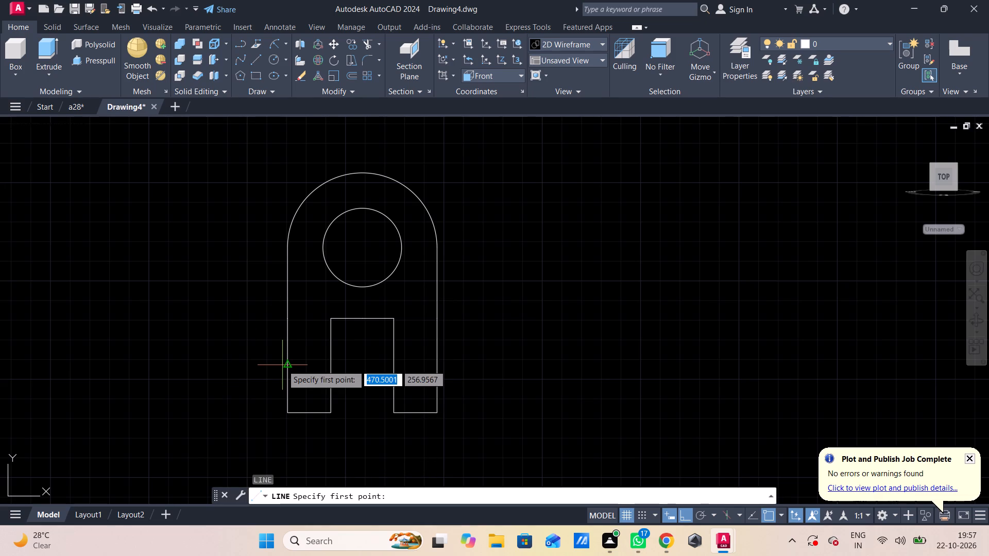
{"action": "left_click", "coordinate": [290, 414]}
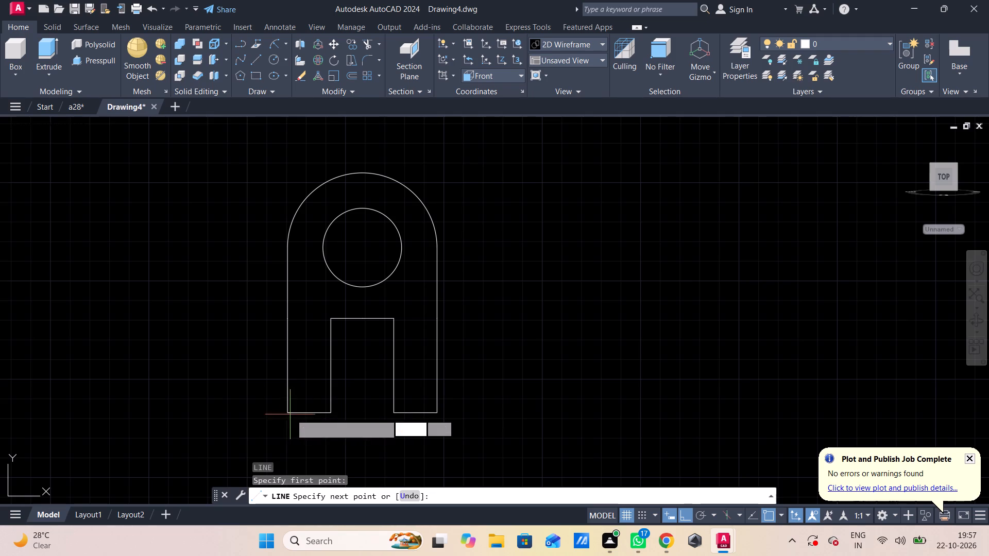
{"action": "type", "text": "32"}
{"action": "key", "text": "Return"}
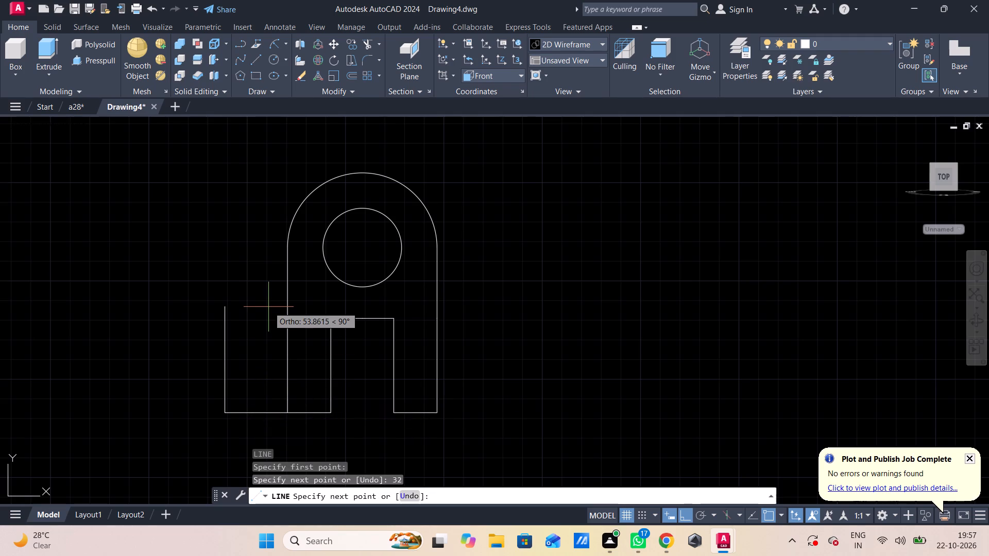
{"action": "type", "text": "56"}
{"action": "key", "text": "Return"}
{"action": "key", "text": "Escape"}
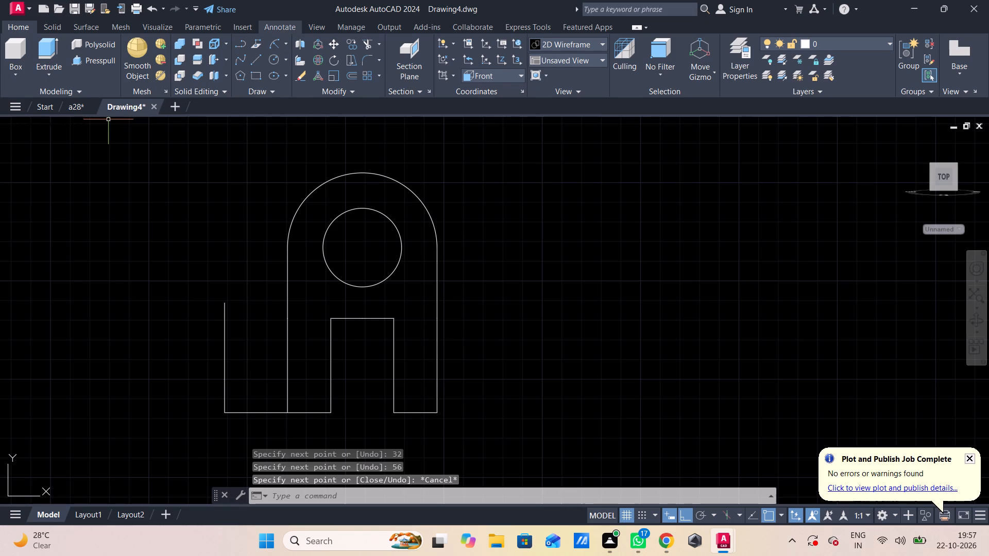
Draw a concave arc of radius 28 from the left extension's upper end to the left end of the round top.
{"action": "left_click", "coordinate": [275, 43]}
{"action": "left_click", "coordinate": [223, 305]}
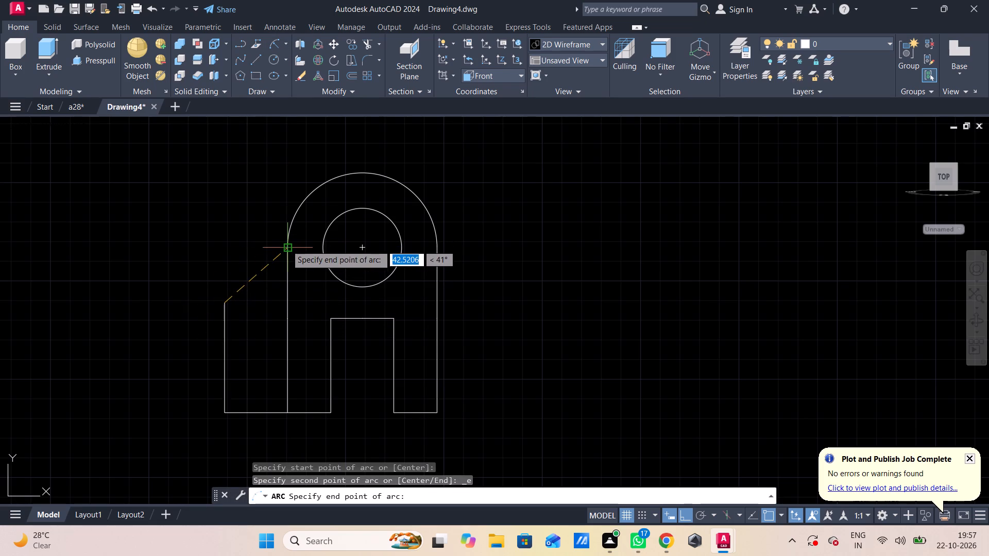
{"action": "left_click", "coordinate": [286, 245]}
{"action": "type", "text": "28"}
{"action": "key", "text": "Return"}
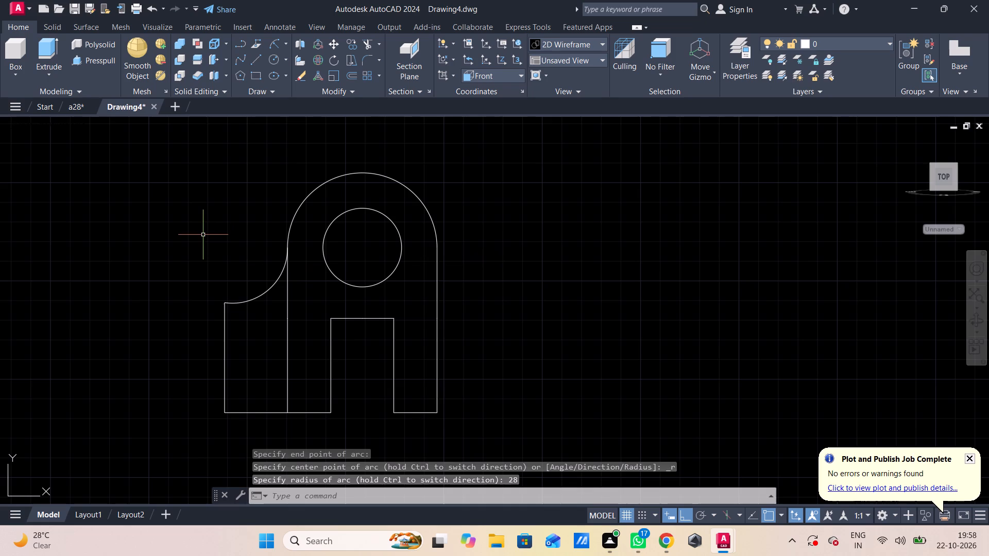
Mirror the left extension's arc, vertical line and bottom line about the notch's right vertical edge, keeping the originals.
{"action": "left_click", "coordinate": [247, 300]}
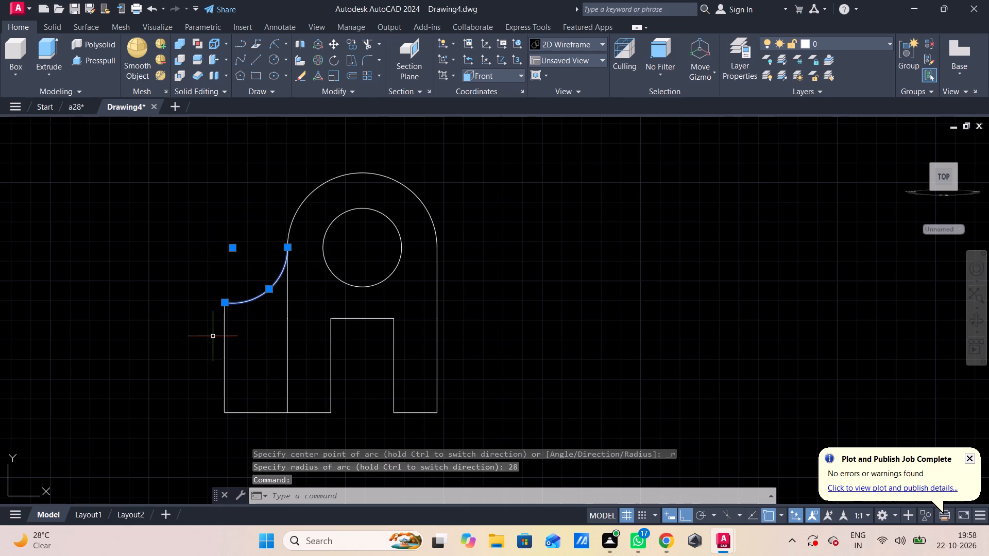
{"action": "left_click", "coordinate": [225, 332]}
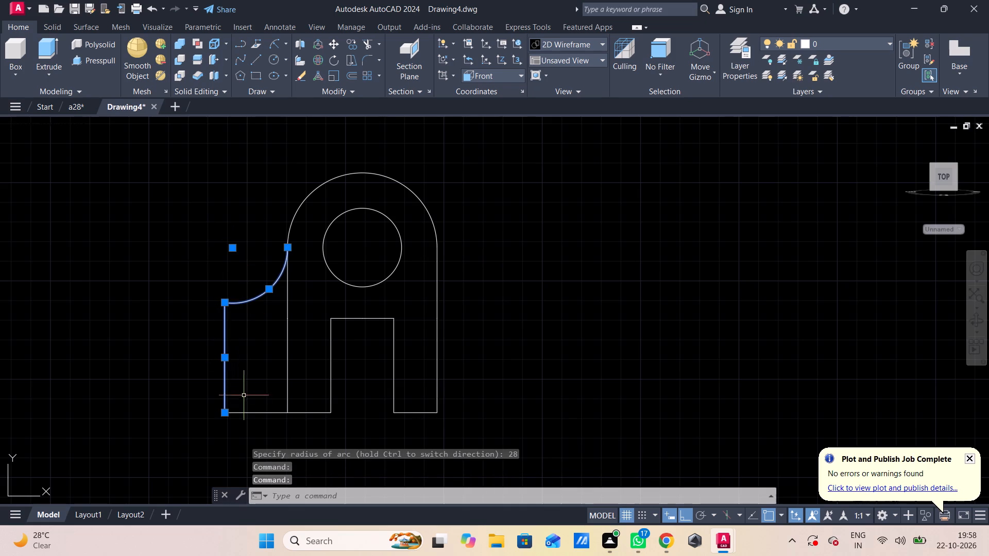
{"action": "left_click", "coordinate": [245, 412]}
{"action": "type", "text": "mi"}
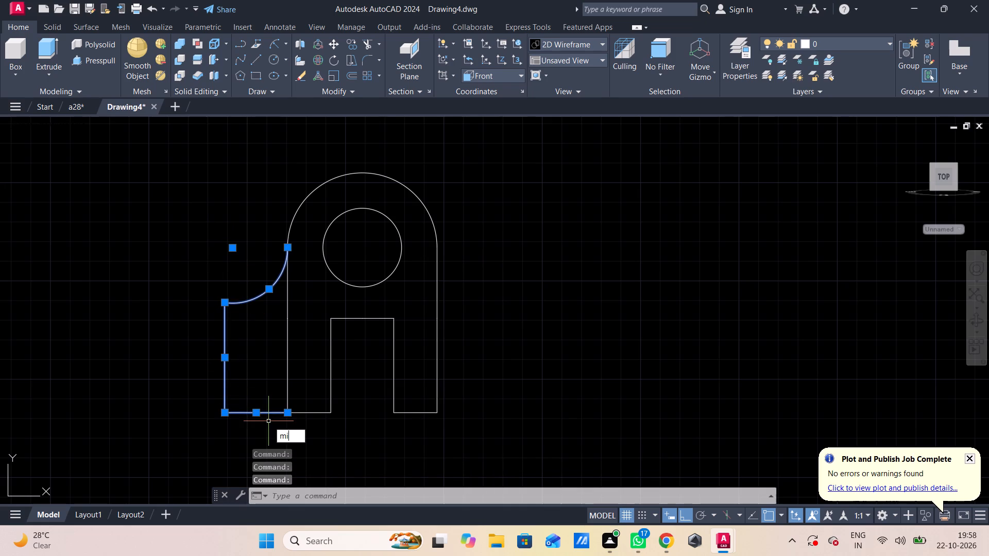
{"action": "key", "text": "space"}
{"action": "left_click", "coordinate": [398, 414]}
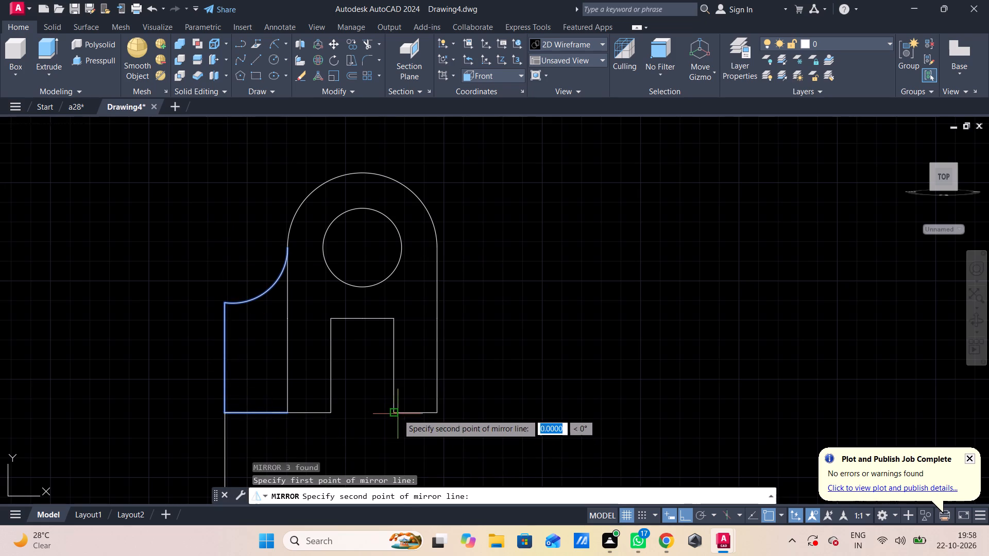
{"action": "left_click", "coordinate": [396, 317]}
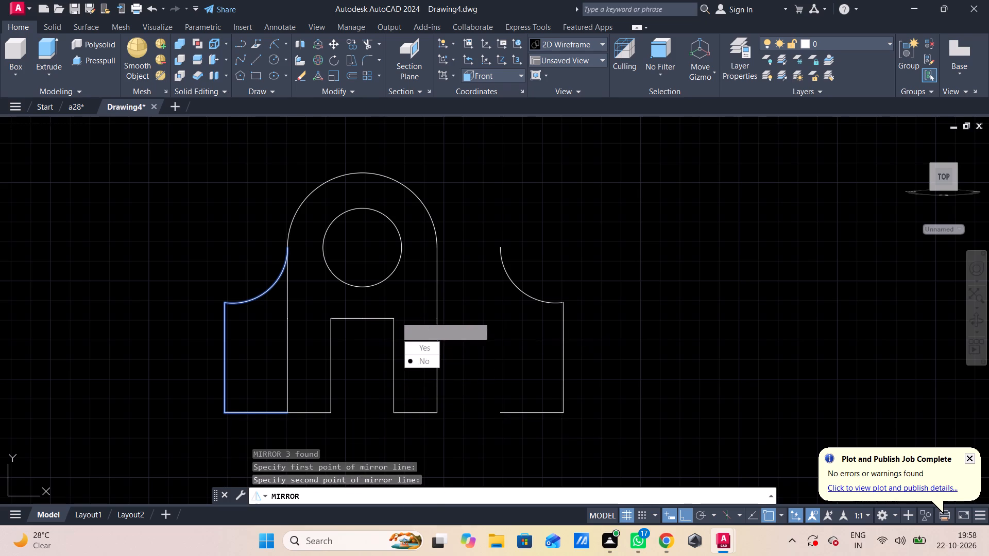
{"action": "left_click_drag", "start_coordinate": [412, 358], "coordinate": [396, 317]}
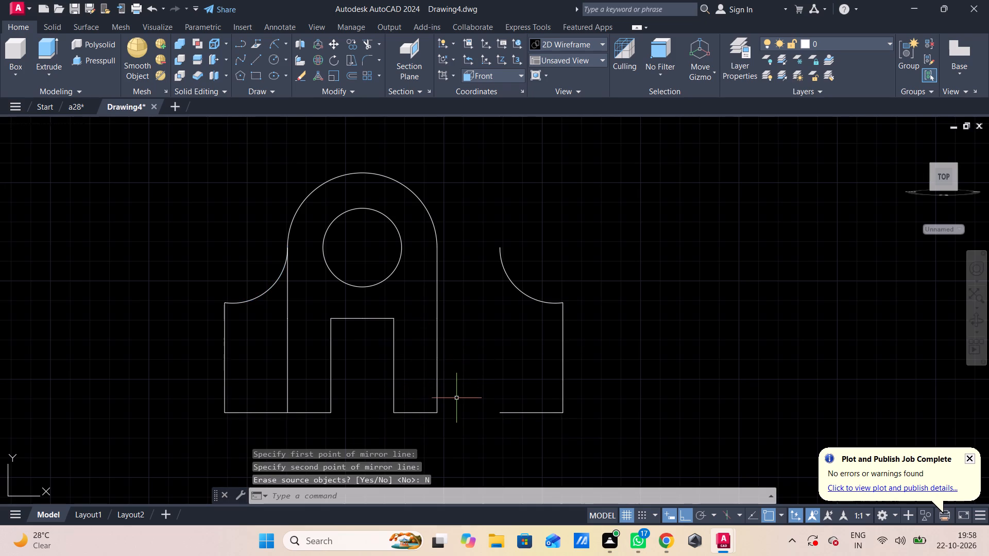
{"action": "key", "text": "Escape"}
Move the mirrored extension so the inner end of its bottom line meets the right leg's outer bottom corner.
{"action": "left_click", "coordinate": [512, 415]}
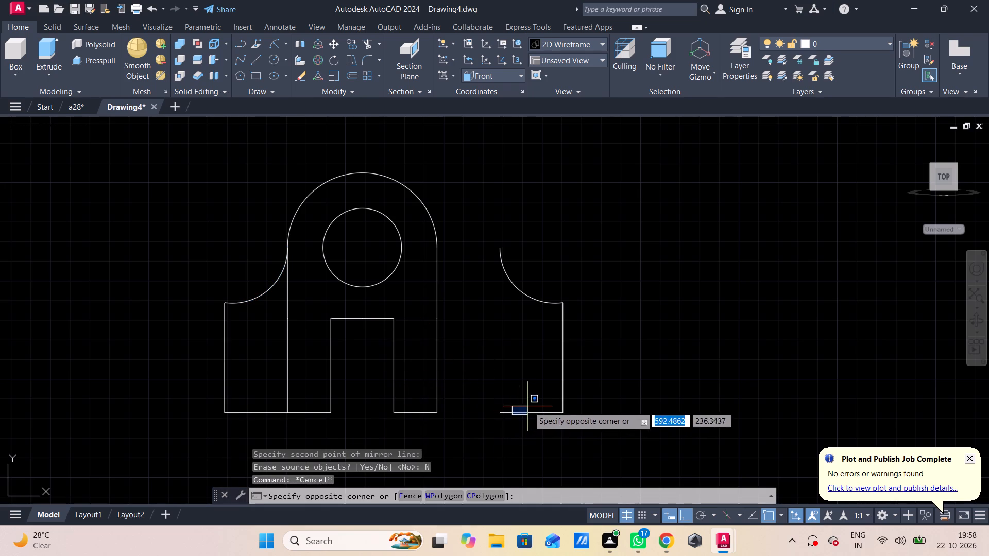
{"action": "left_click", "coordinate": [528, 406]}
{"action": "left_click_drag", "start_coordinate": [615, 295], "coordinate": [616, 303]}
{"action": "left_click", "coordinate": [521, 441]}
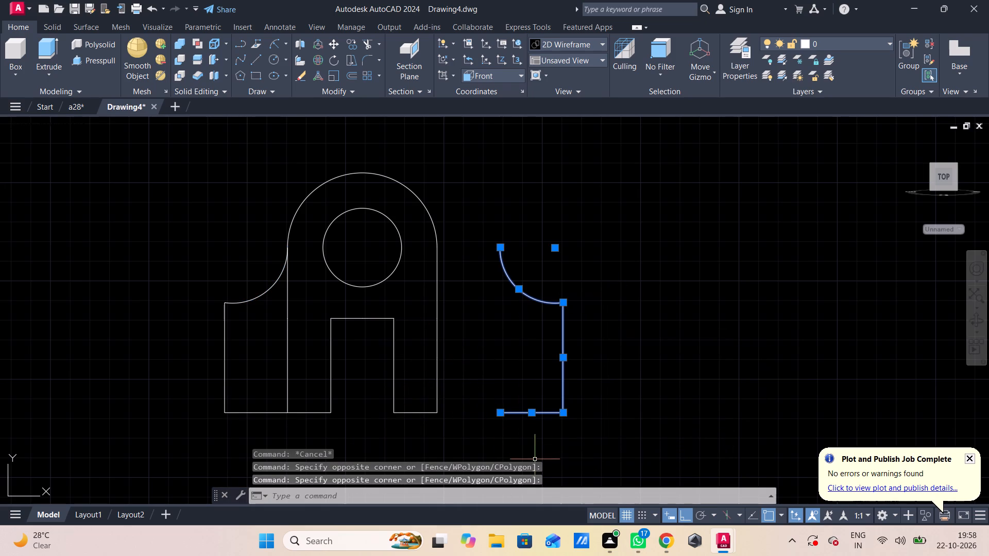
{"action": "type", "text": "m"}
{"action": "key", "text": "space"}
{"action": "left_click", "coordinate": [505, 413]}
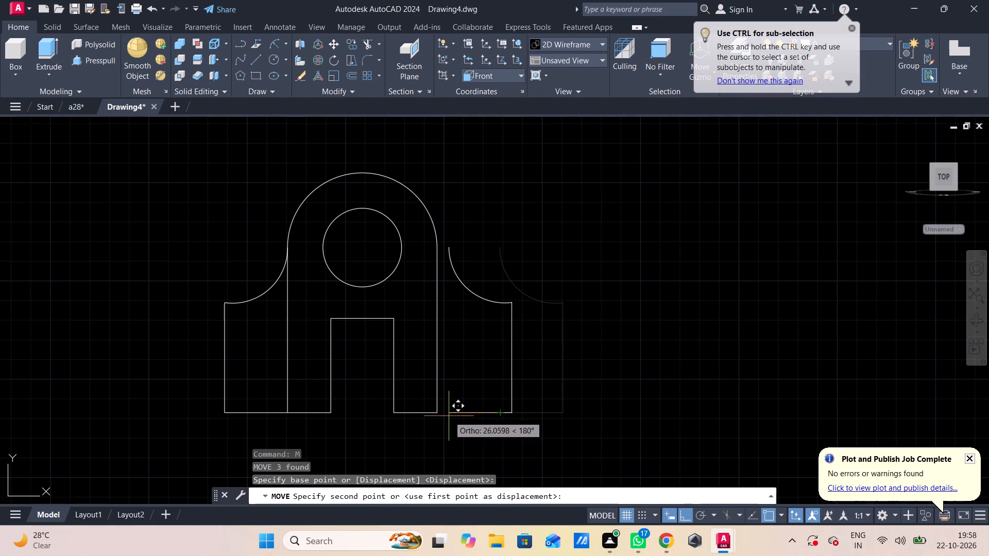
{"action": "left_click", "coordinate": [439, 412]}
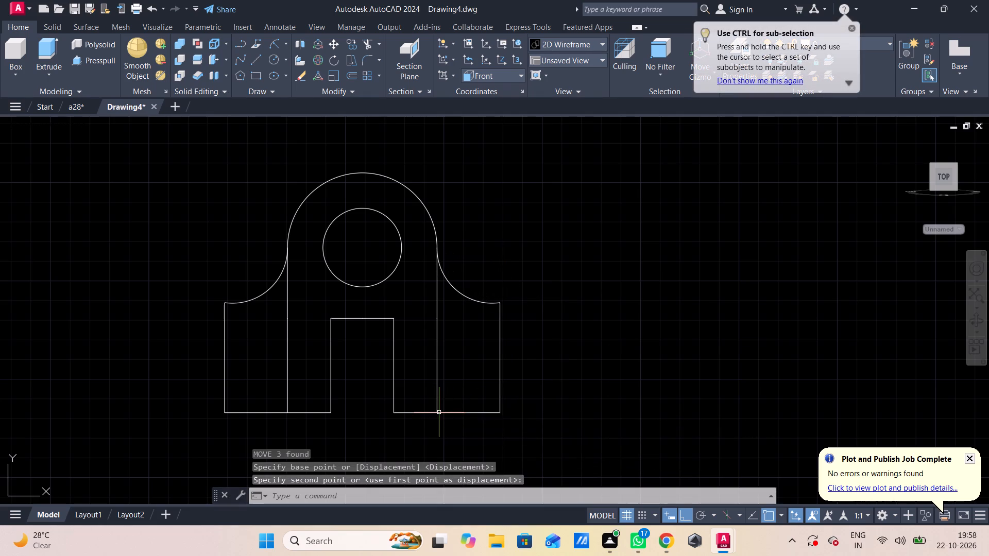
{"action": "key", "text": "Escape"}
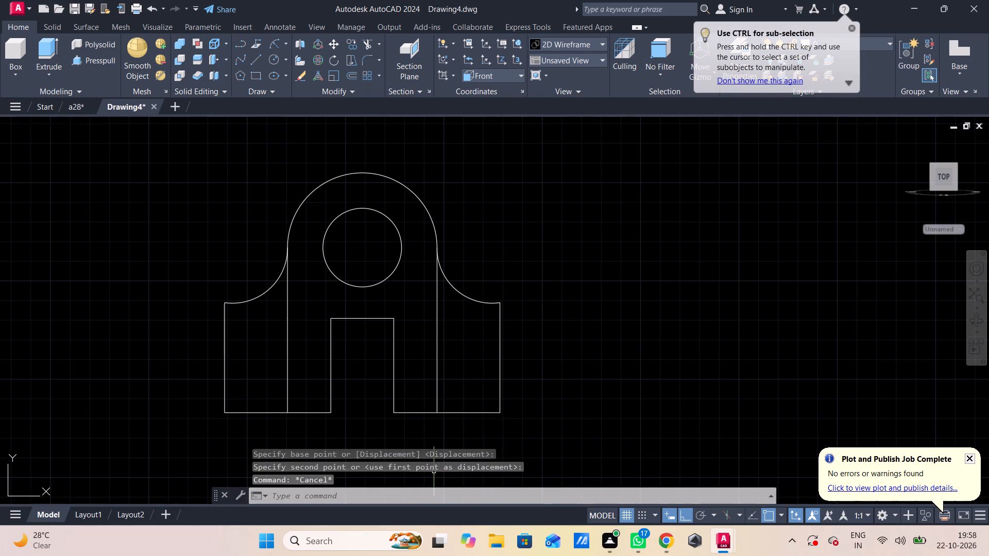
Draw a line 16 inward along the bottom from the left extension's outer bottom corner, continuing 14 vertically upward.
{"action": "type", "text": "l"}
{"action": "key", "text": "space"}
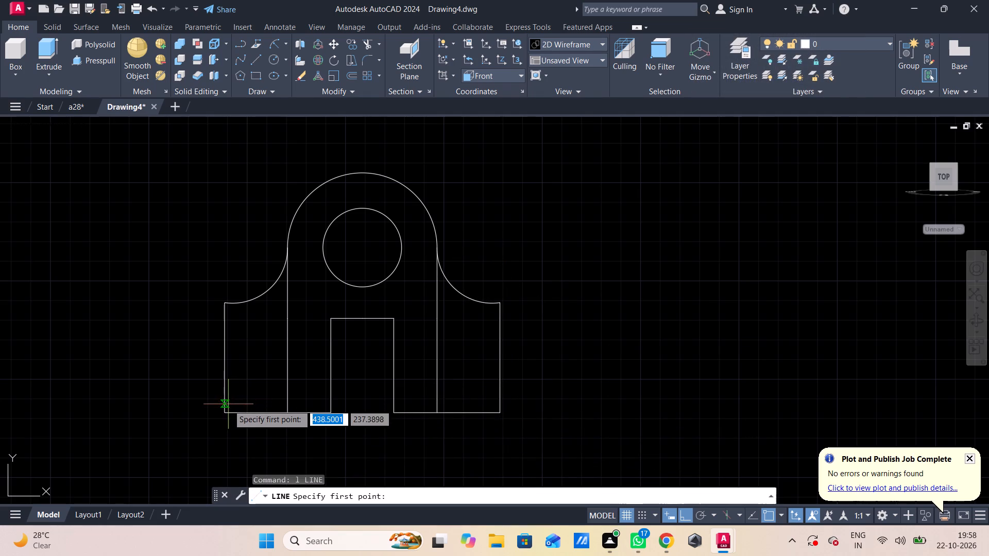
{"action": "left_click", "coordinate": [228, 410]}
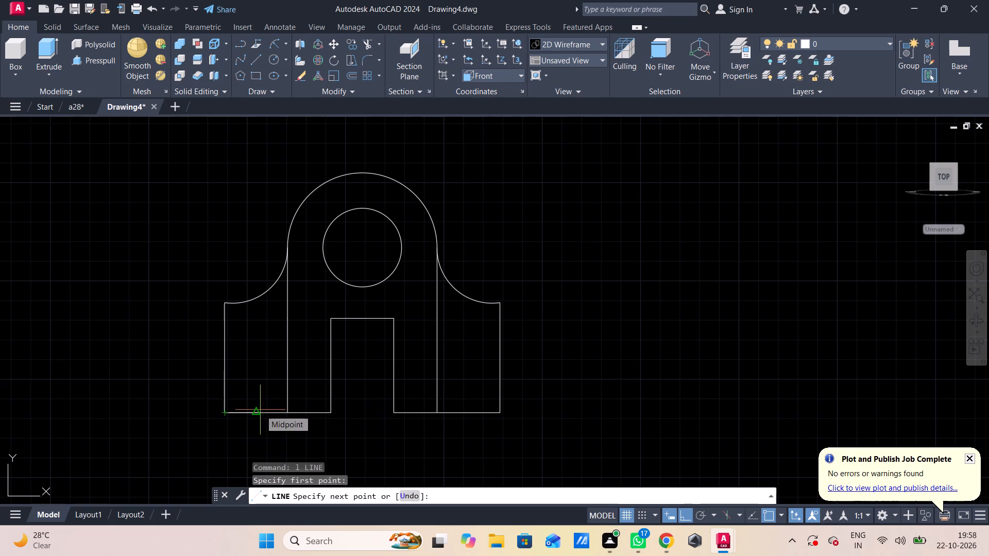
{"action": "key", "text": "1"}
{"action": "key", "text": "6"}
{"action": "key", "text": "Return"}
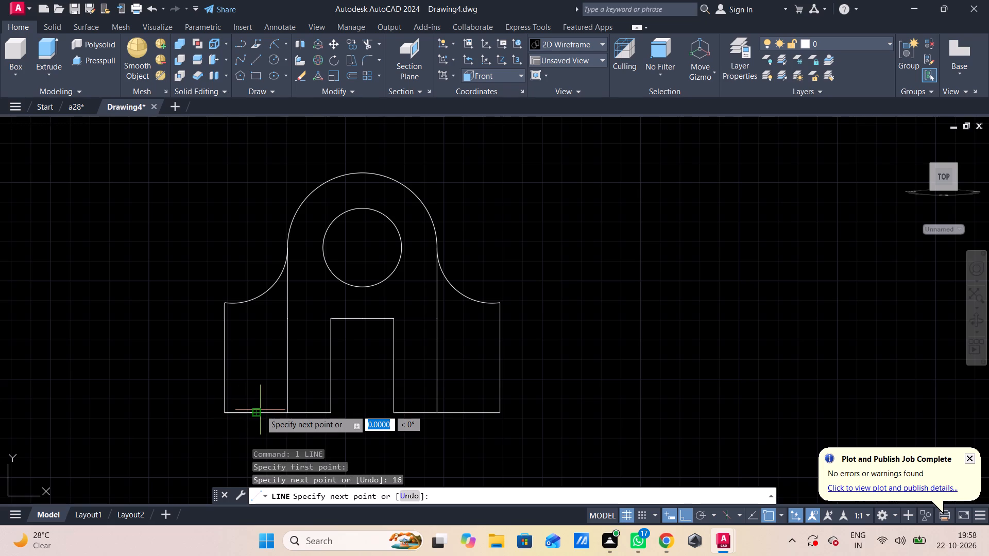
{"action": "type", "text": "14"}
{"action": "key", "text": "Return"}
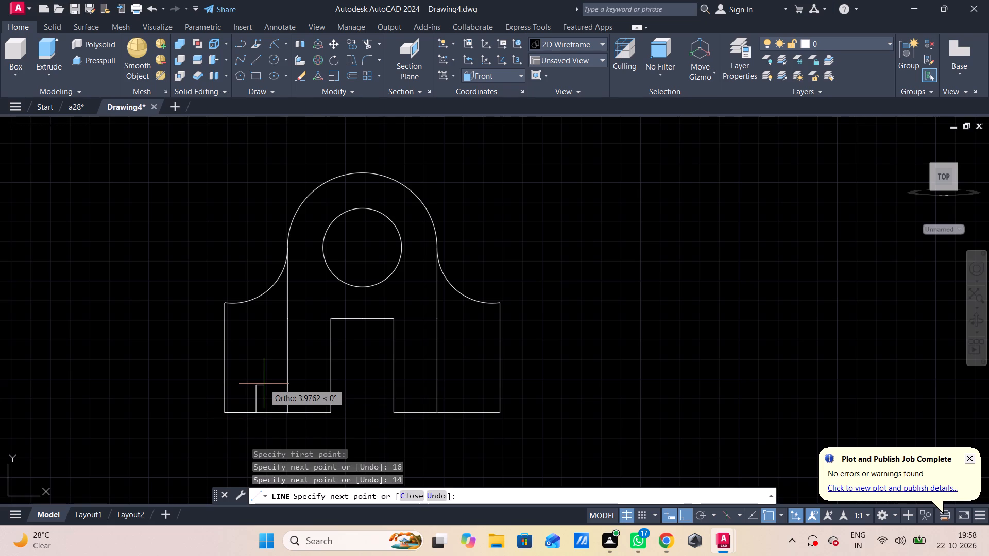
{"action": "key", "text": "Escape"}
Draw a circle of radius 8 centred on the upper end of the 14-long vertical construction line.
{"action": "key", "text": "c"}
{"action": "key", "text": "space"}
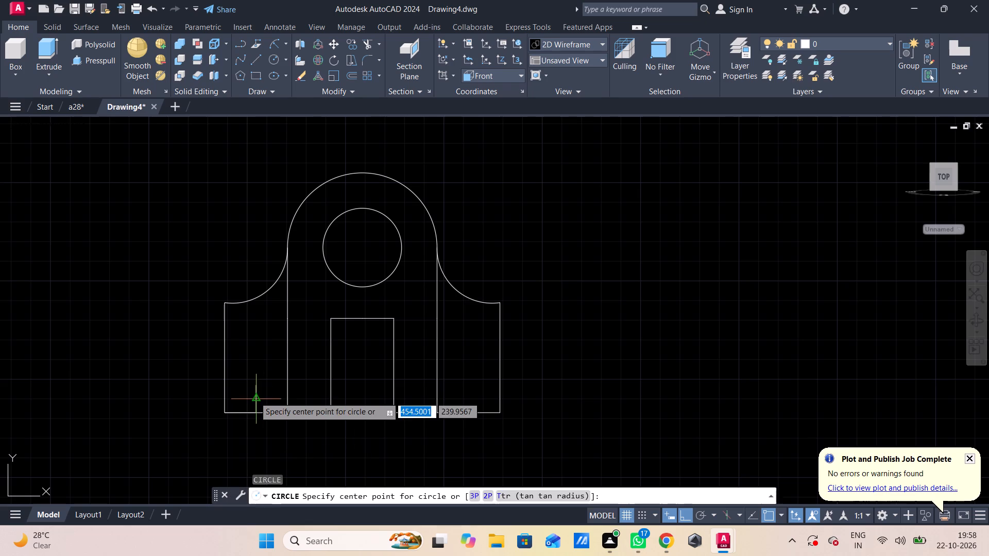
{"action": "left_click", "coordinate": [255, 389]}
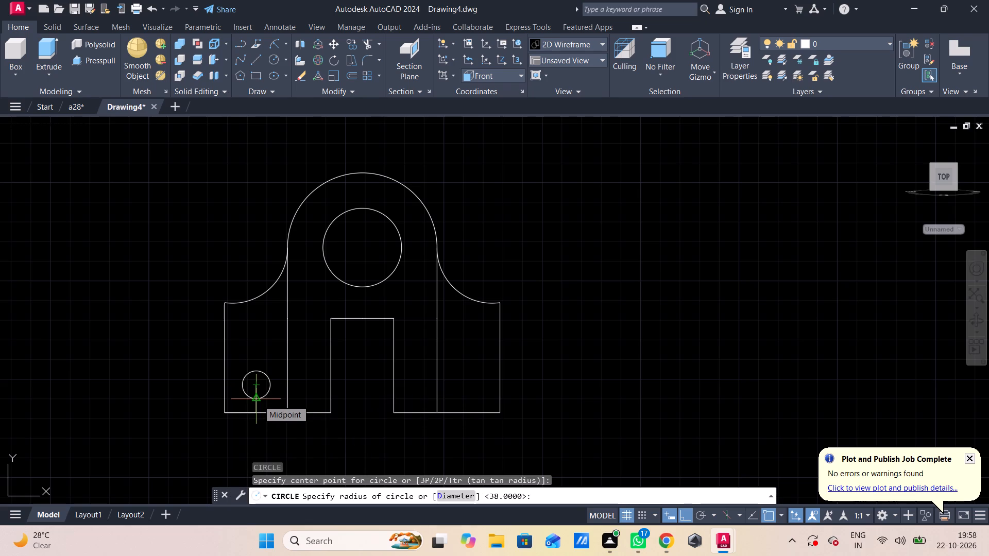
{"action": "key", "text": "8"}
{"action": "key", "text": "Return"}
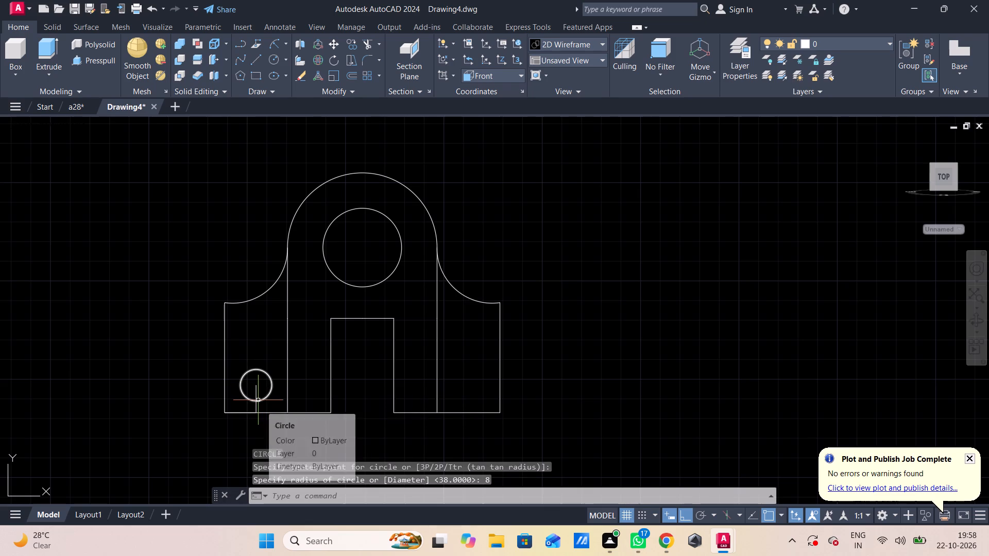
Draw a 28-long vertical line upward from the centre of the small circle in the left extension.
{"action": "key", "text": "l"}
{"action": "key", "text": "space"}
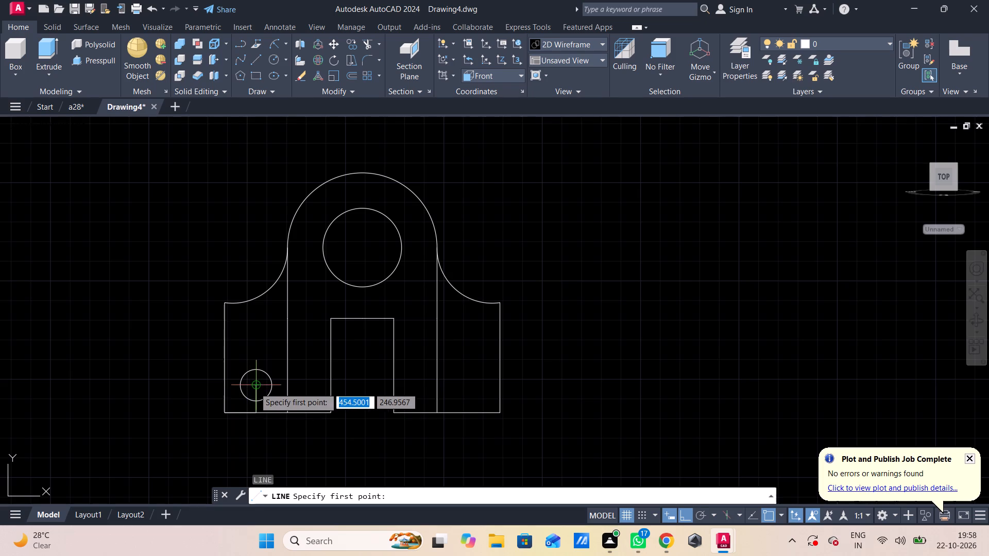
{"action": "left_click", "coordinate": [254, 388]}
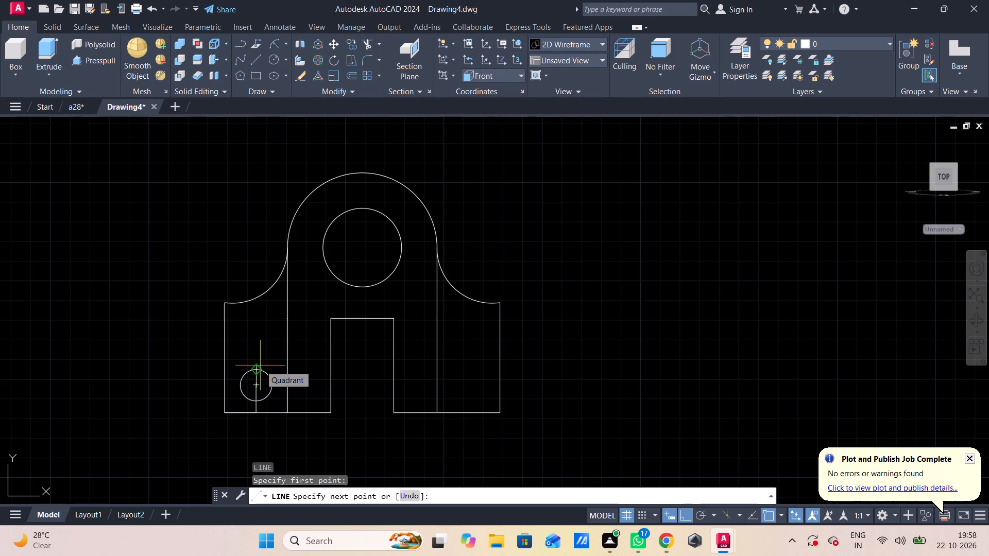
{"action": "type", "text": "28"}
{"action": "key", "text": "Return"}
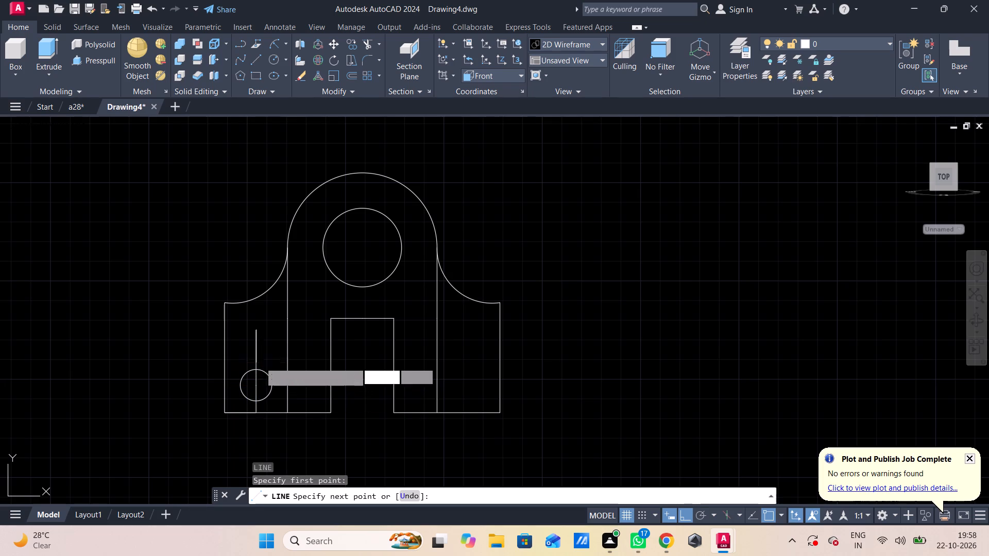
{"action": "key", "text": "Escape"}
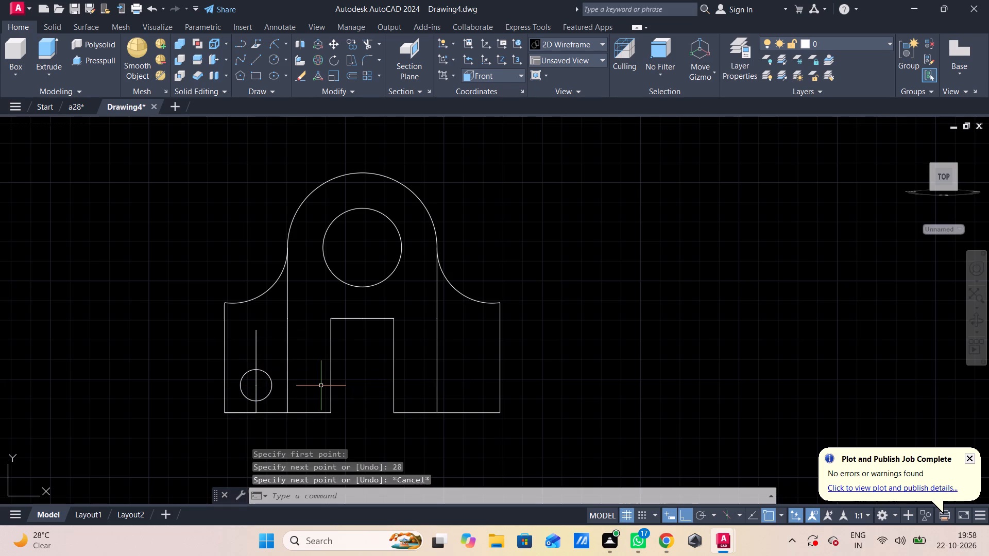
Draw a second circle of radius 8 centred on the upper end of the 28-long vertical line.
{"action": "type", "text": "c"}
{"action": "key", "text": "space"}
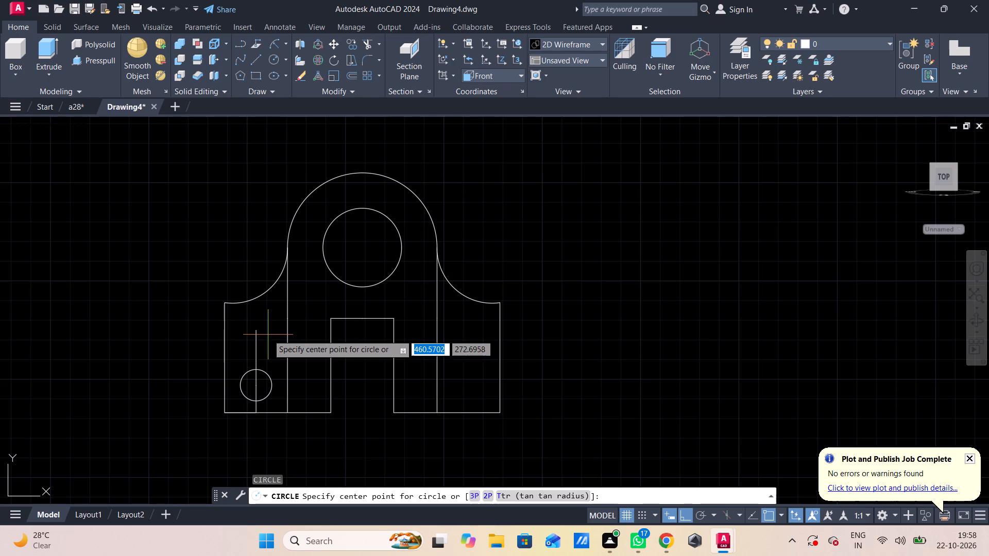
{"action": "left_click", "coordinate": [259, 334]}
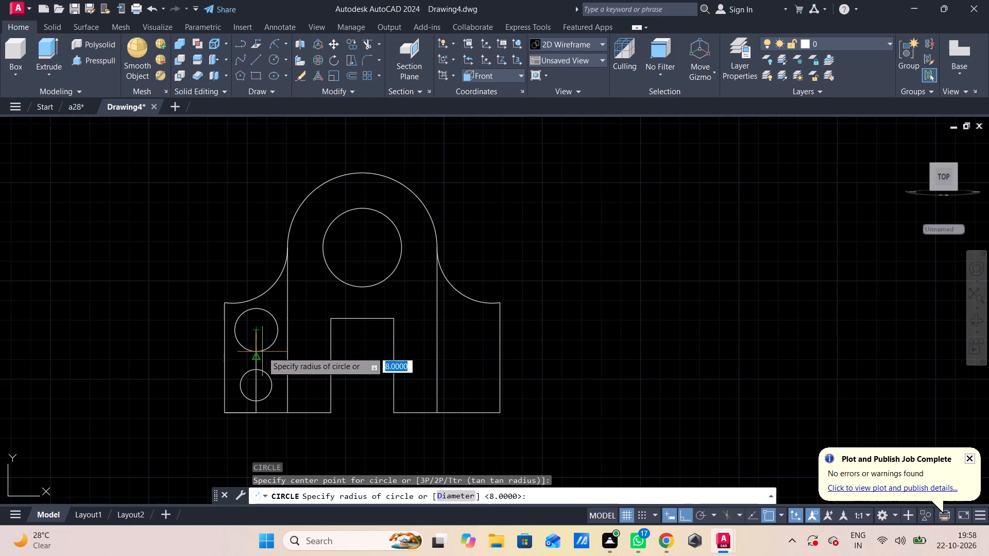
{"action": "key", "text": "8"}
{"action": "key", "text": "Return"}
{"action": "key", "text": "Escape"}
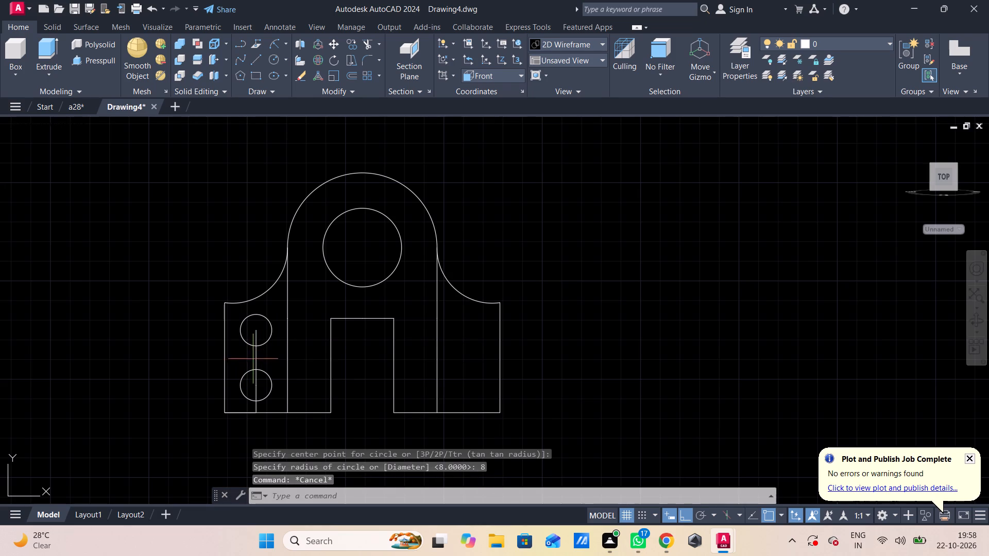
Delete the two vertical construction lines running through the small circles in the left extension.
{"action": "left_click", "coordinate": [253, 359]}
{"action": "double_click", "coordinate": [268, 361]}
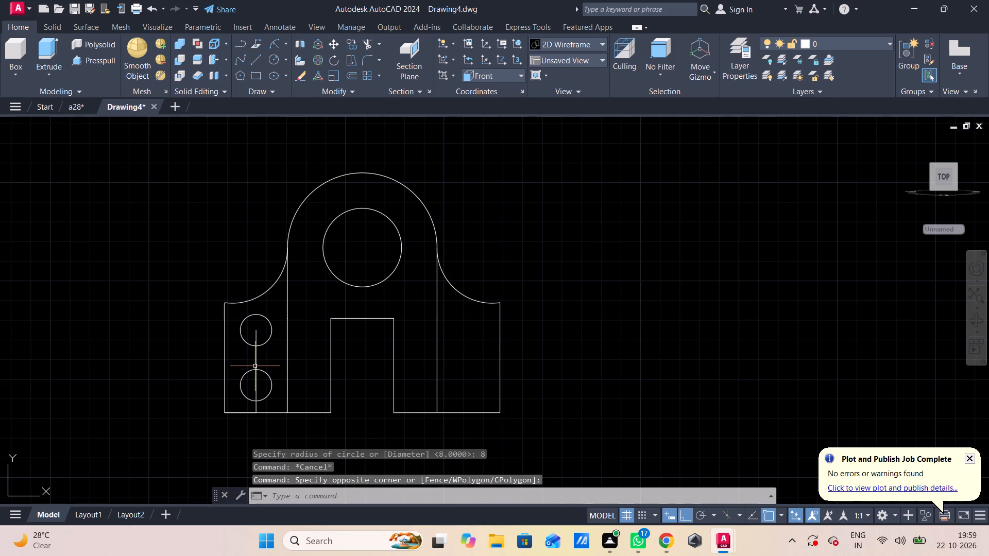
{"action": "left_click", "coordinate": [269, 362]}
{"action": "left_click", "coordinate": [237, 359]}
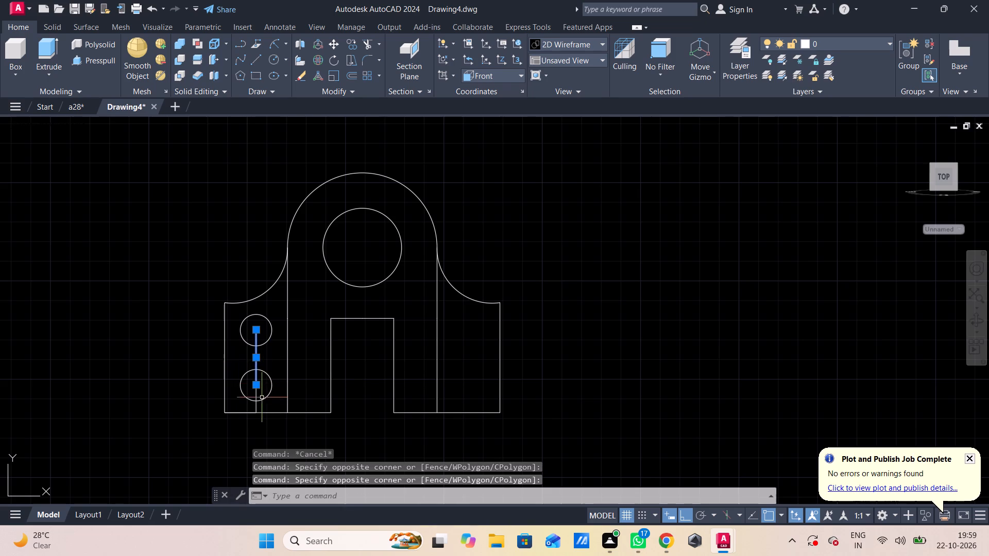
{"action": "left_click", "coordinate": [262, 406]}
{"action": "left_click", "coordinate": [244, 406]}
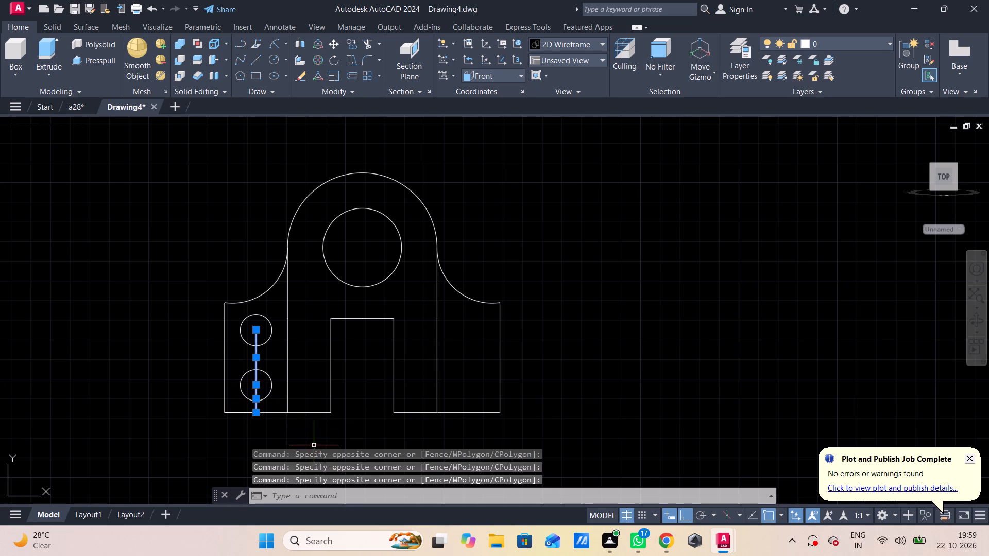
{"action": "key", "text": "Delete"}
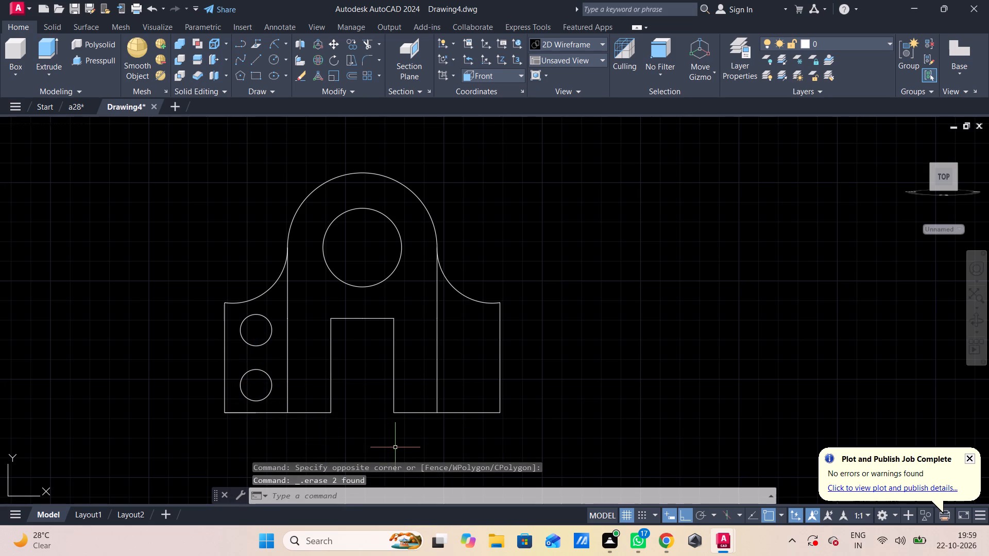
Draw a line 16 inward along the bottom from the right extension's outer bottom corner, continuing 14 vertically upward.
{"action": "key", "text": "l"}
{"action": "key", "text": "Return"}
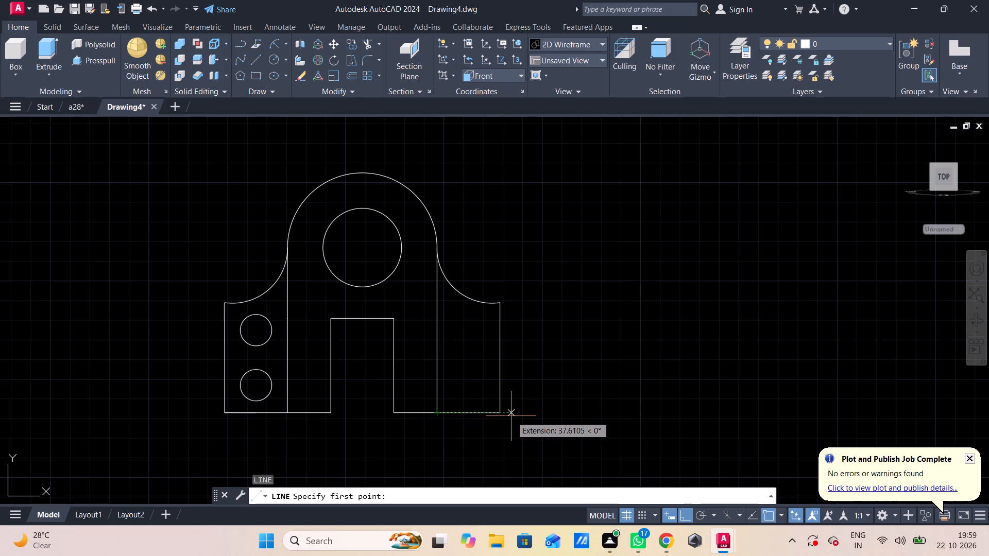
{"action": "left_click", "coordinate": [497, 412]}
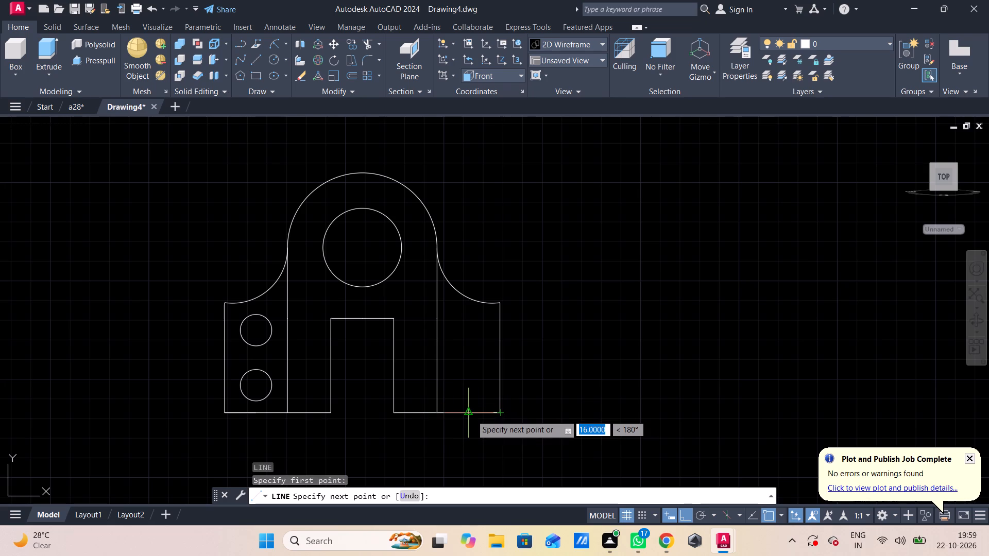
{"action": "type", "text": "16"}
{"action": "key", "text": "Return"}
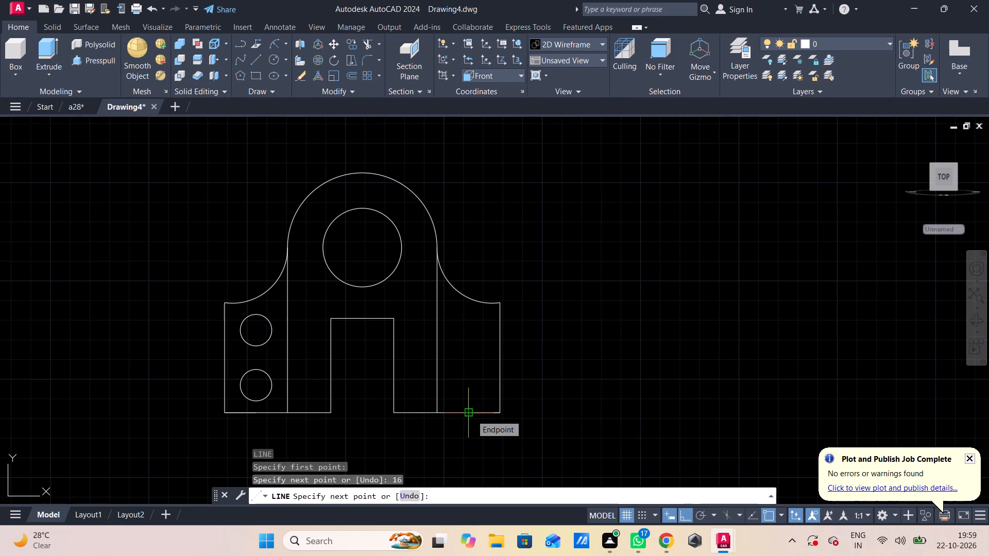
{"action": "type", "text": "14"}
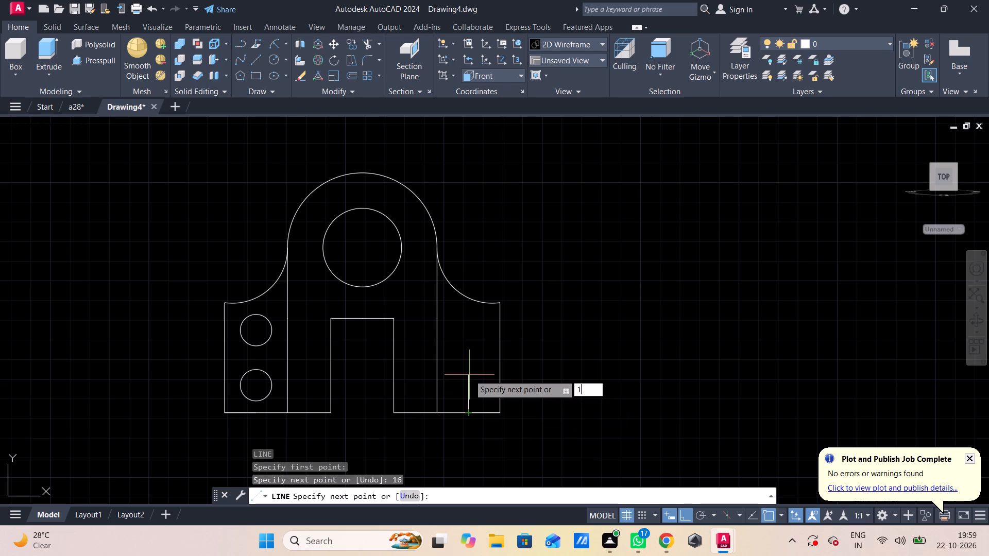
{"action": "key", "text": "Return"}
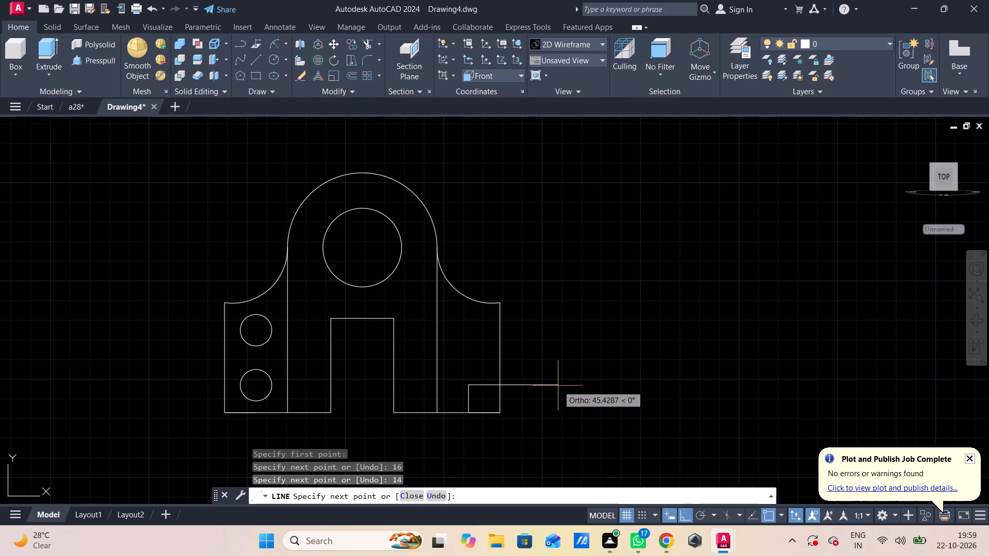
{"action": "key", "text": "Escape"}
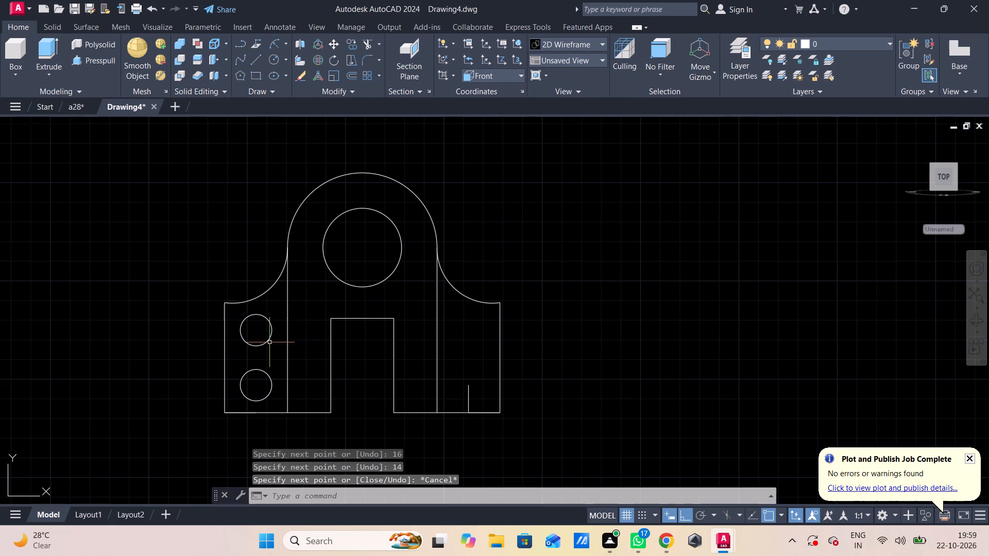
Copy both small circles from the lower one's centre to the upper end of the right extension's vertical construction line.
{"action": "left_click", "coordinate": [265, 343]}
{"action": "left_click", "coordinate": [266, 378]}
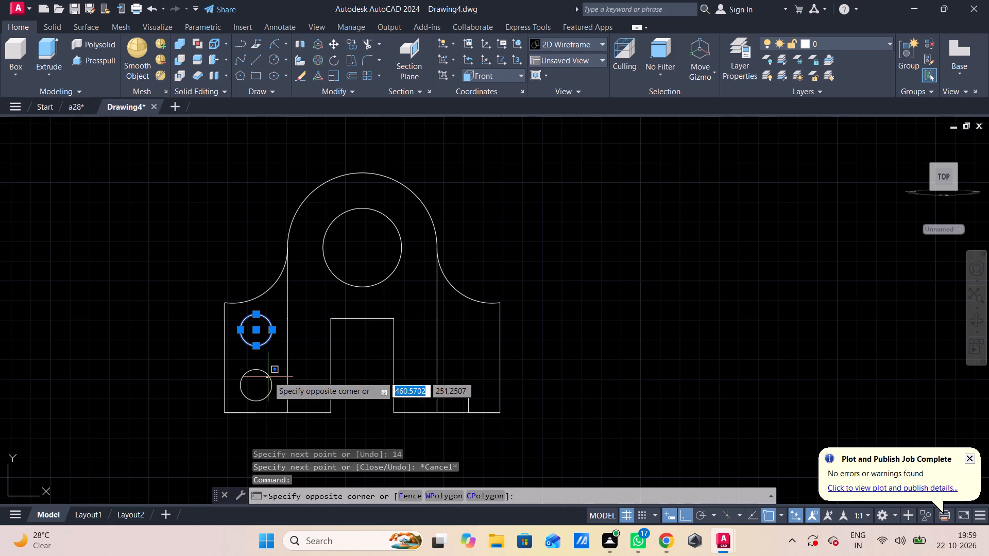
{"action": "left_click", "coordinate": [268, 376]}
{"action": "left_click", "coordinate": [270, 374]}
{"action": "left_click", "coordinate": [266, 379]}
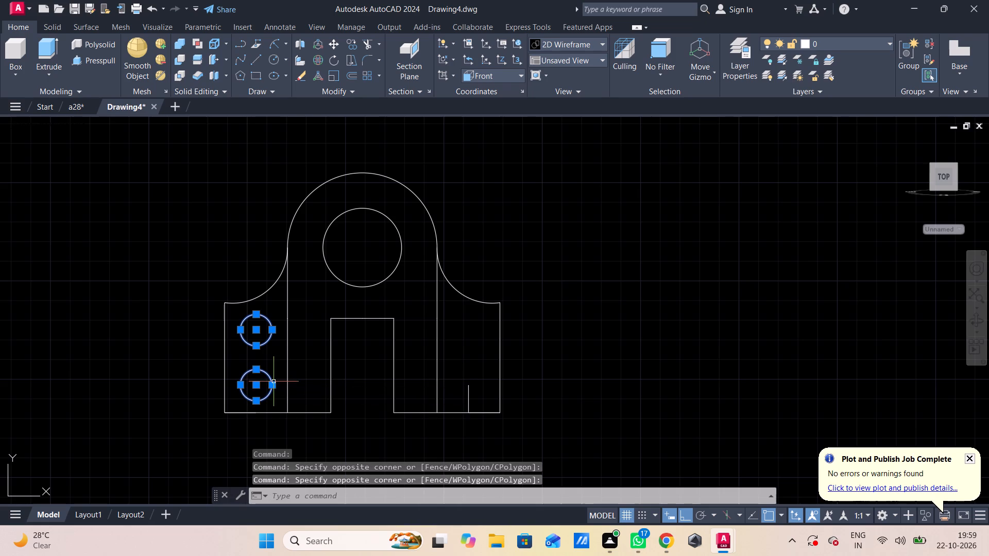
{"action": "key", "text": "c"}
{"action": "key", "text": "o"}
{"action": "key", "text": "space"}
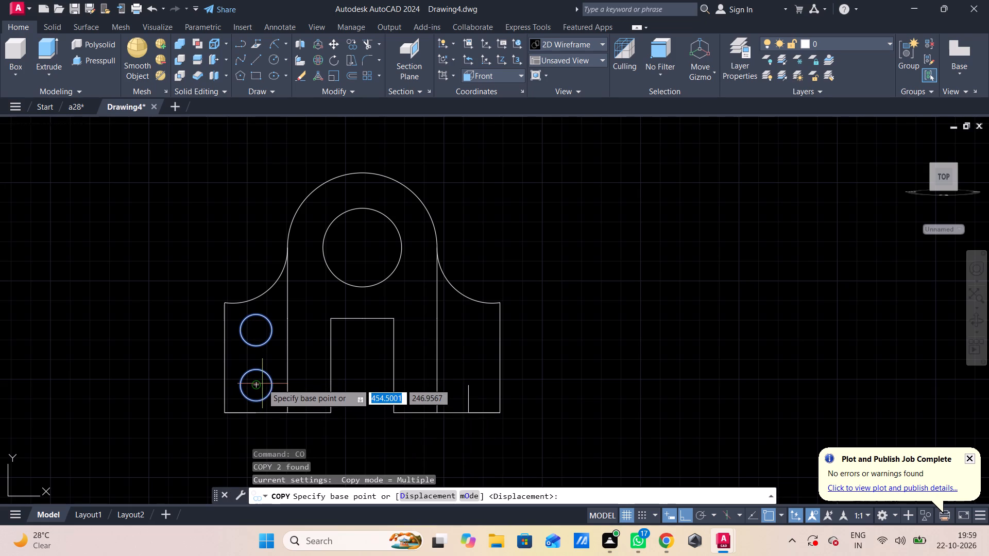
{"action": "left_click", "coordinate": [262, 384]}
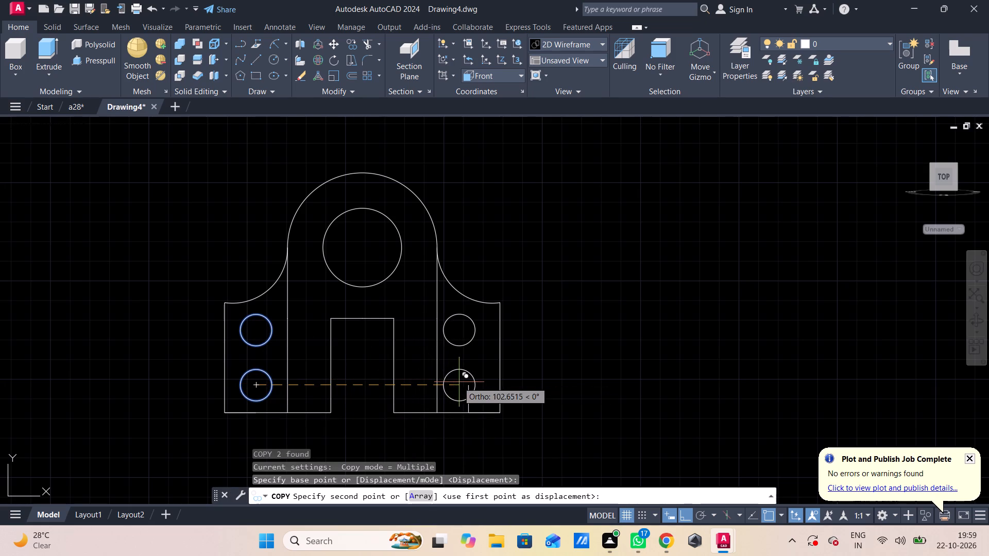
{"action": "left_click", "coordinate": [469, 386]}
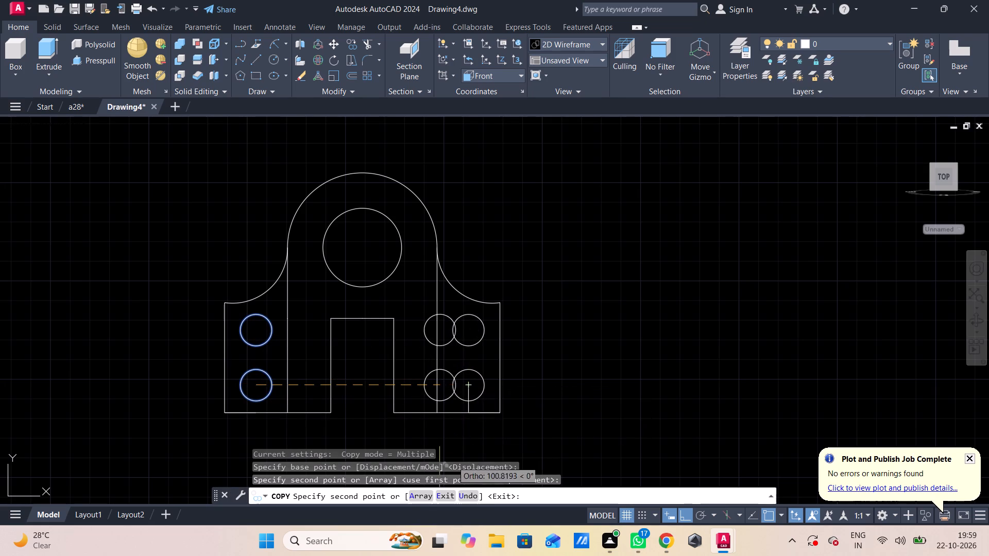
{"action": "key", "text": "Escape"}
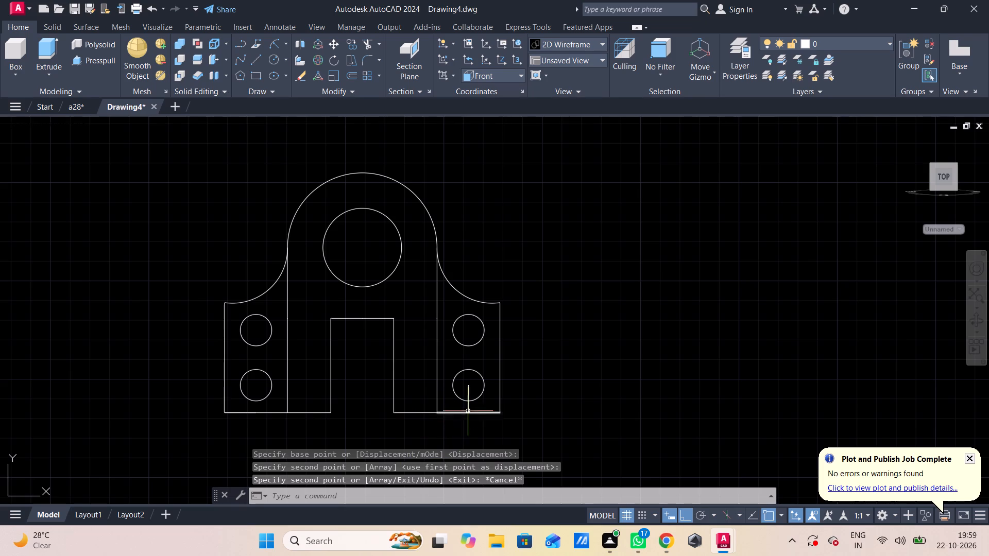
Delete the vertical construction line under the right extension's lower small circle.
{"action": "left_click", "coordinate": [468, 410]}
{"action": "key", "text": "Delete"}
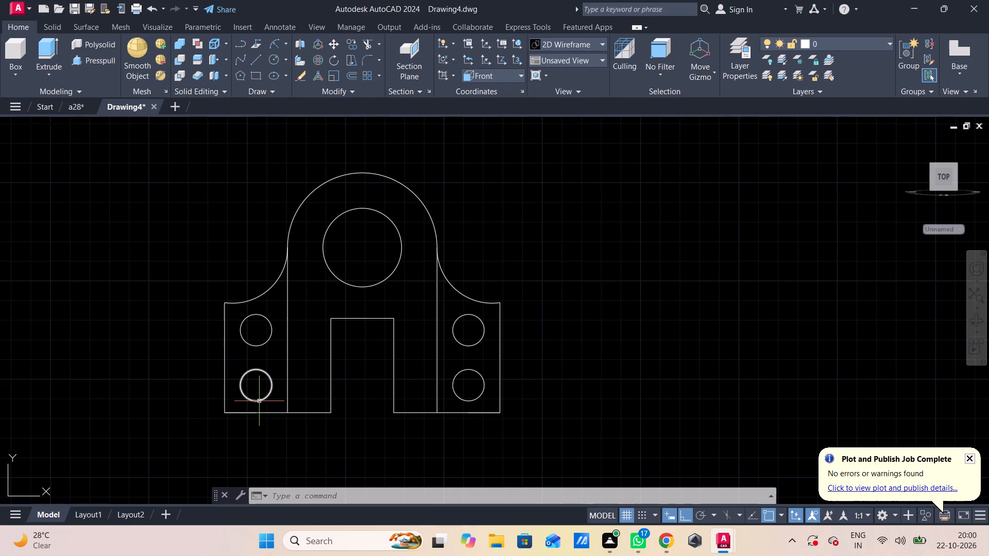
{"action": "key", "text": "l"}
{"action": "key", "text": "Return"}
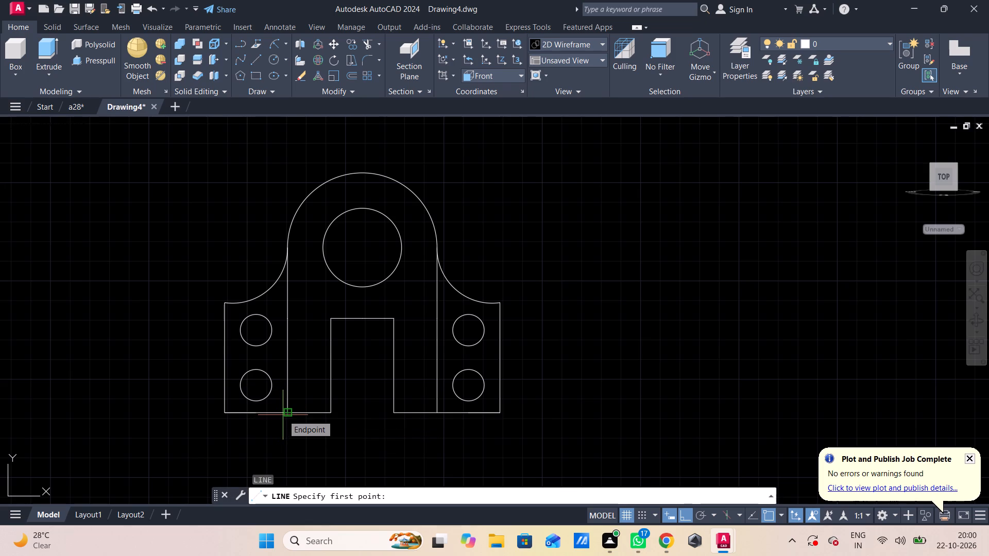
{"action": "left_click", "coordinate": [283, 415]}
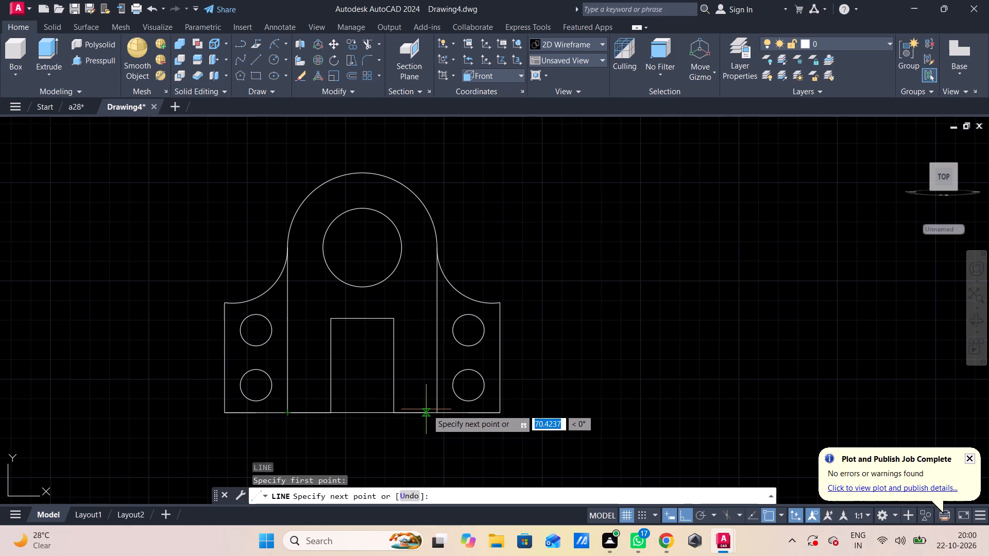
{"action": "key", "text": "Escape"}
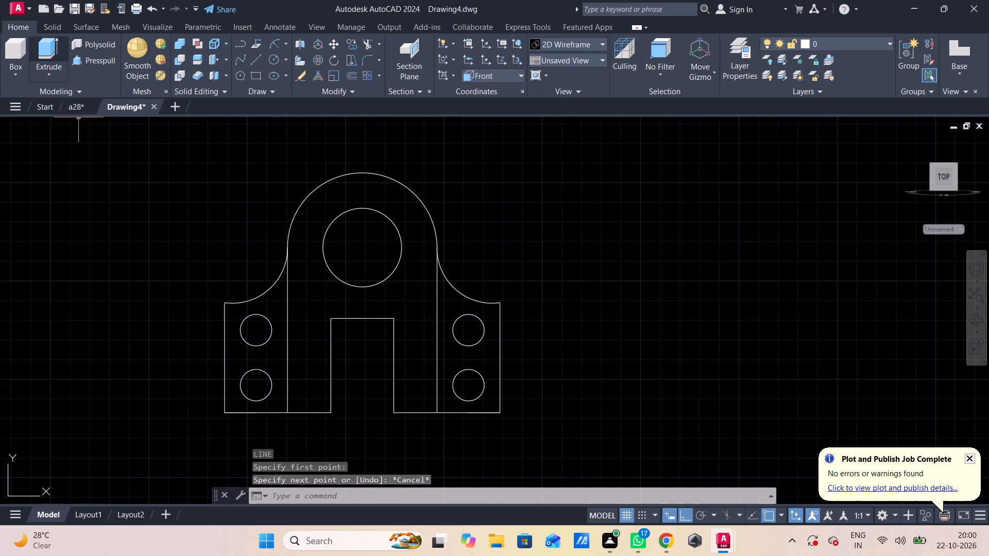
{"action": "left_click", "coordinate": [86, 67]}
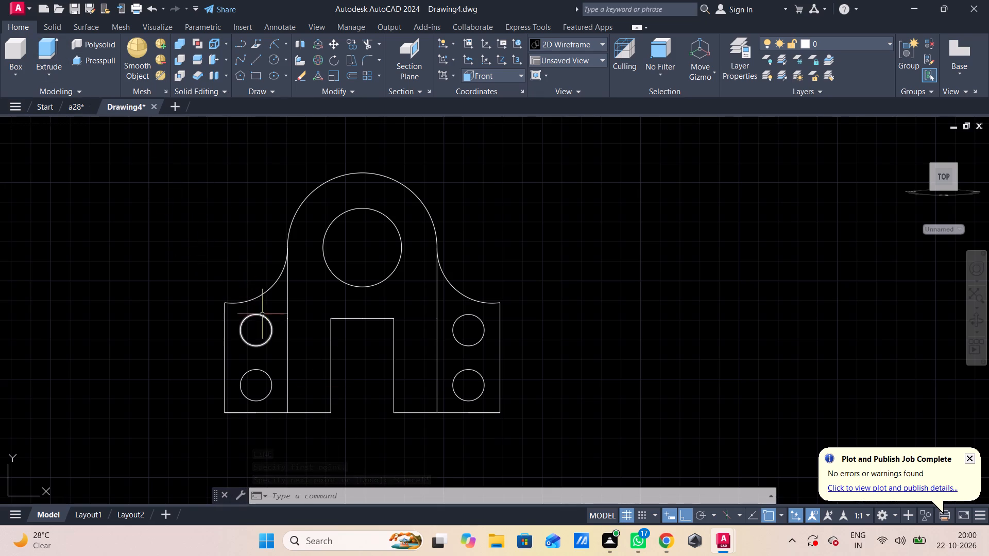
Presspull the central body profile 20, leaving its large round hole and bottom notch open.
{"action": "middle_click_drag", "start_coordinate": [553, 333], "coordinate": [535, 338], "text": "shift"}
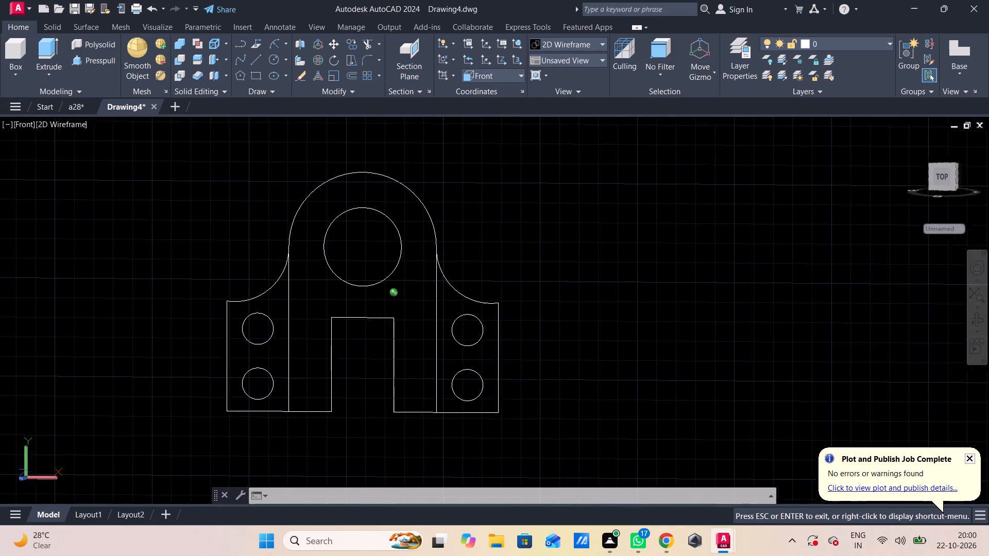
{"action": "middle_click_drag", "start_coordinate": [535, 338], "coordinate": [483, 352], "text": "shift"}
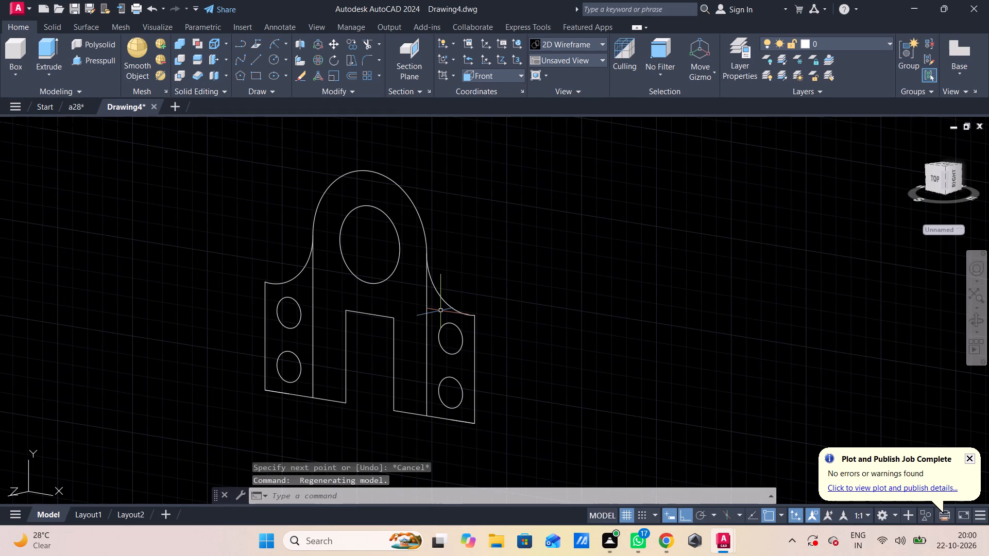
{"action": "left_click", "coordinate": [109, 63]}
{"action": "left_click", "coordinate": [325, 292]}
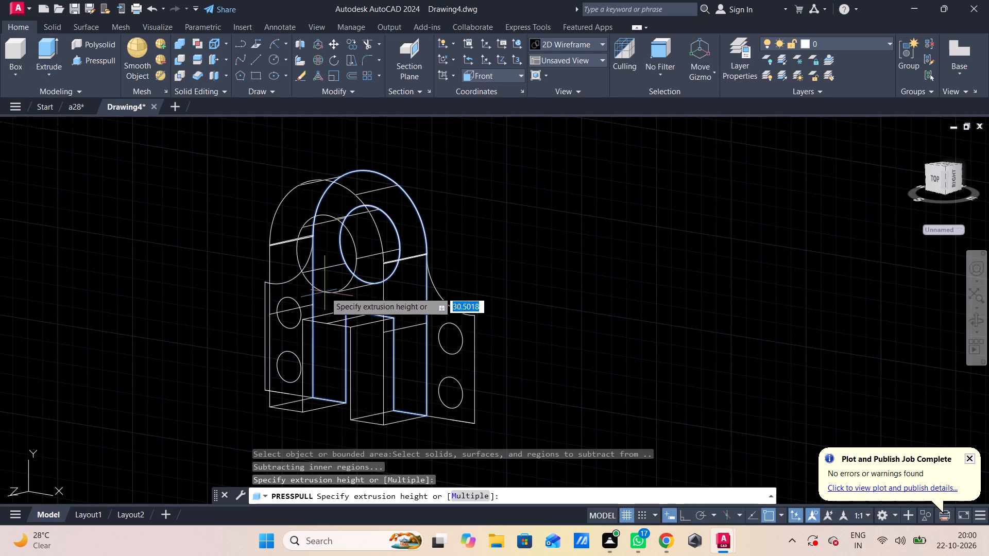
{"action": "type", "text": "20"}
{"action": "key", "text": "Return"}
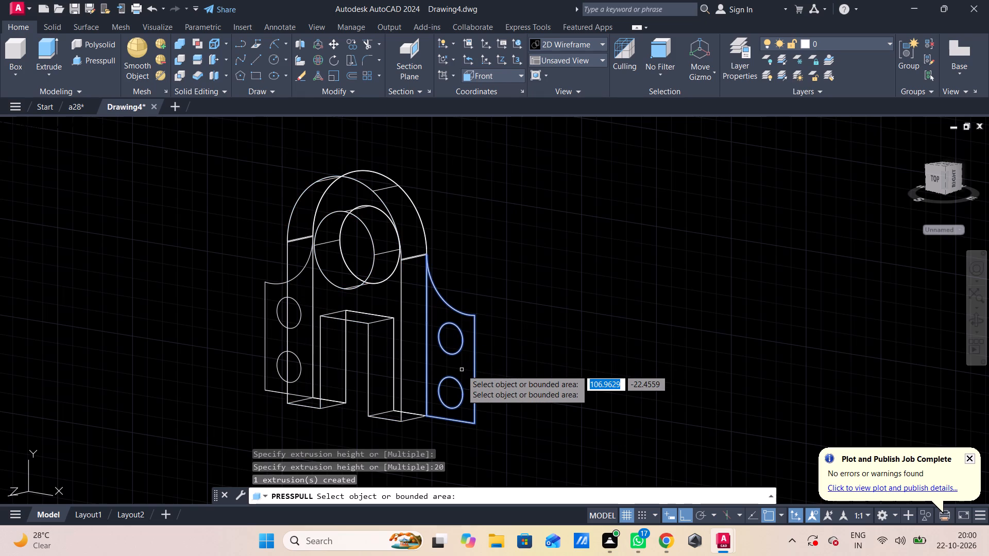
Presspull the right and left side extensions 20 each, keeping their paired small holes open.
{"action": "left_click", "coordinate": [462, 370]}
{"action": "type", "text": "20"}
{"action": "key", "text": "Return"}
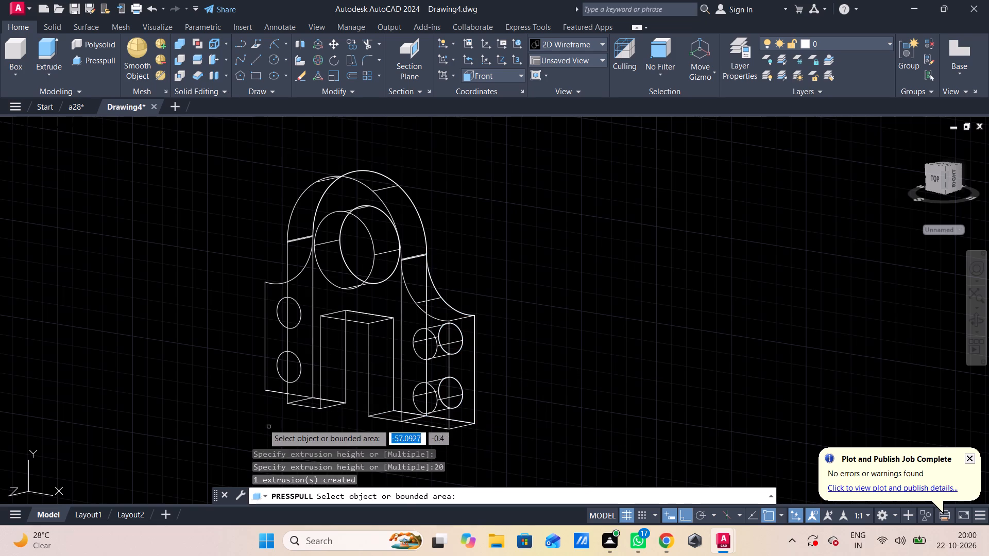
{"action": "left_click", "coordinate": [272, 346]}
{"action": "type", "text": "20"}
{"action": "key", "text": "Return"}
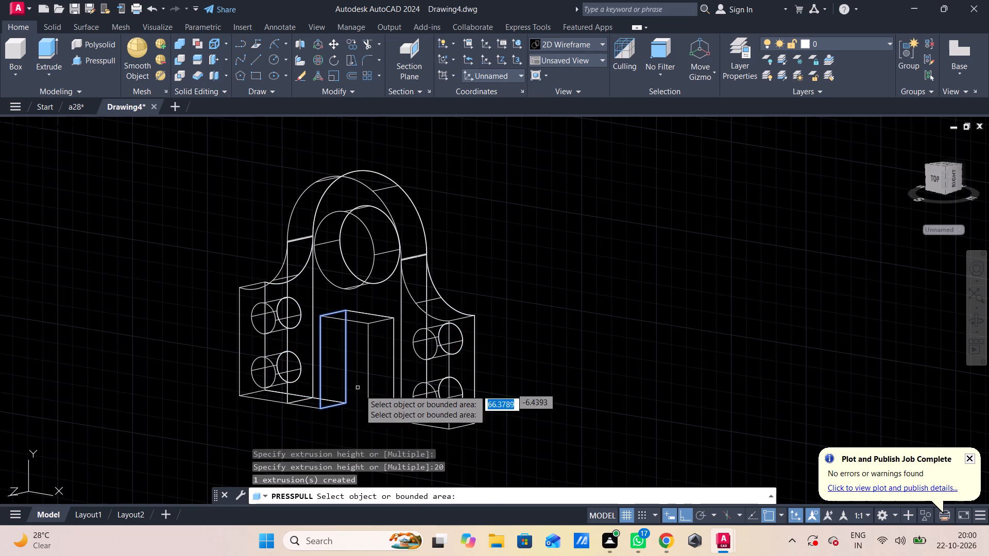
{"action": "key", "text": "Escape"}
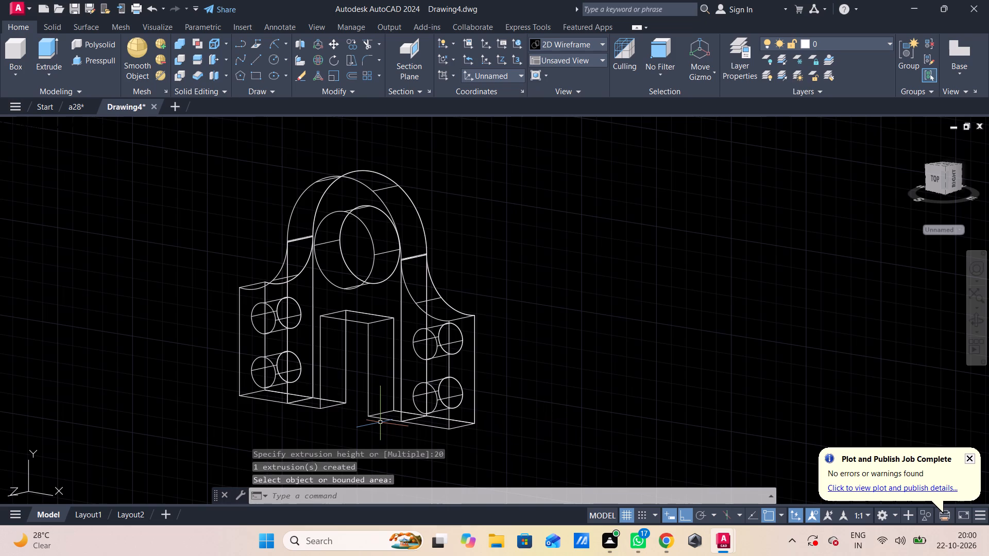
Change the visual style to Shades of Gray.
{"action": "middle_click_drag", "start_coordinate": [394, 410], "coordinate": [447, 409], "text": "shift"}
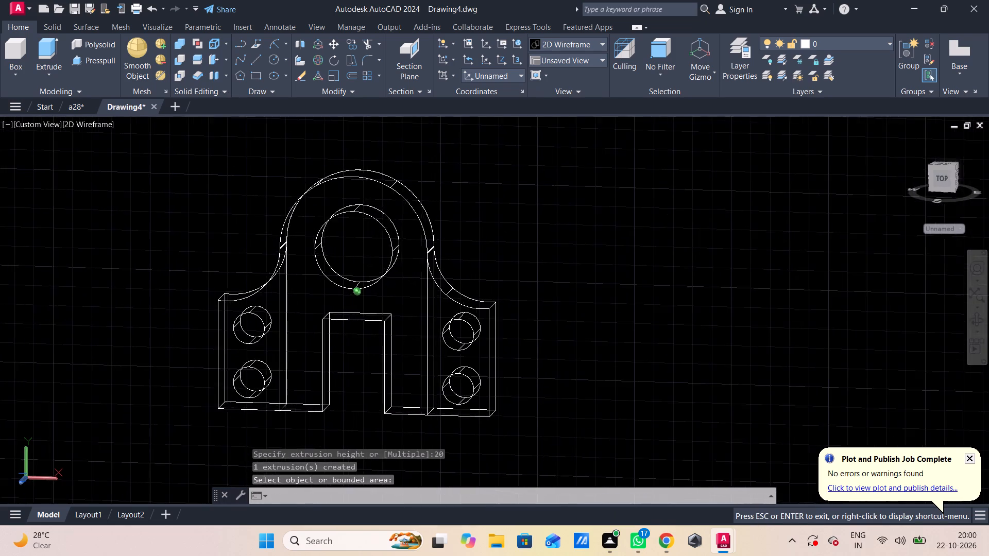
{"action": "middle_click_drag", "start_coordinate": [447, 409], "coordinate": [463, 406], "text": "shift"}
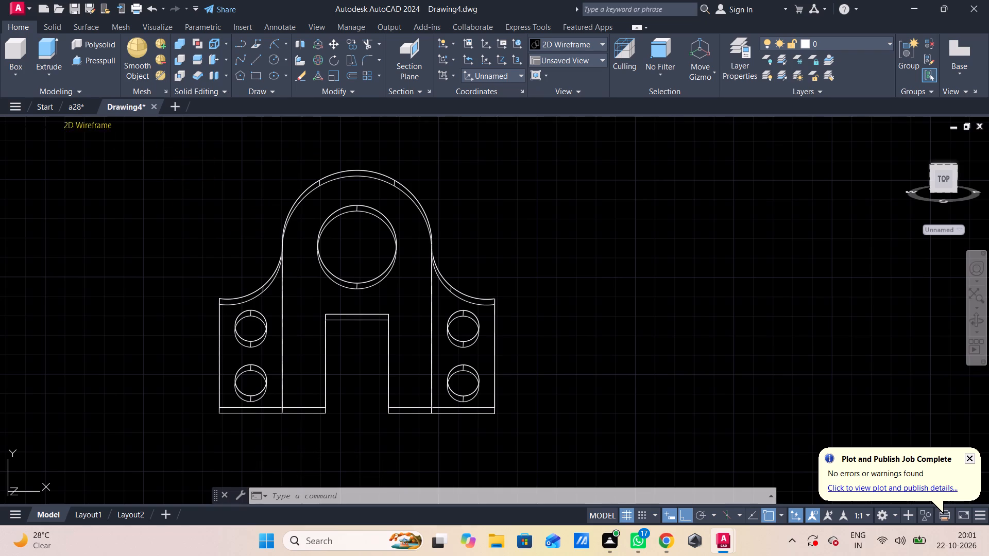
{"action": "left_click", "coordinate": [67, 119]}
{"action": "left_click", "coordinate": [114, 237]}
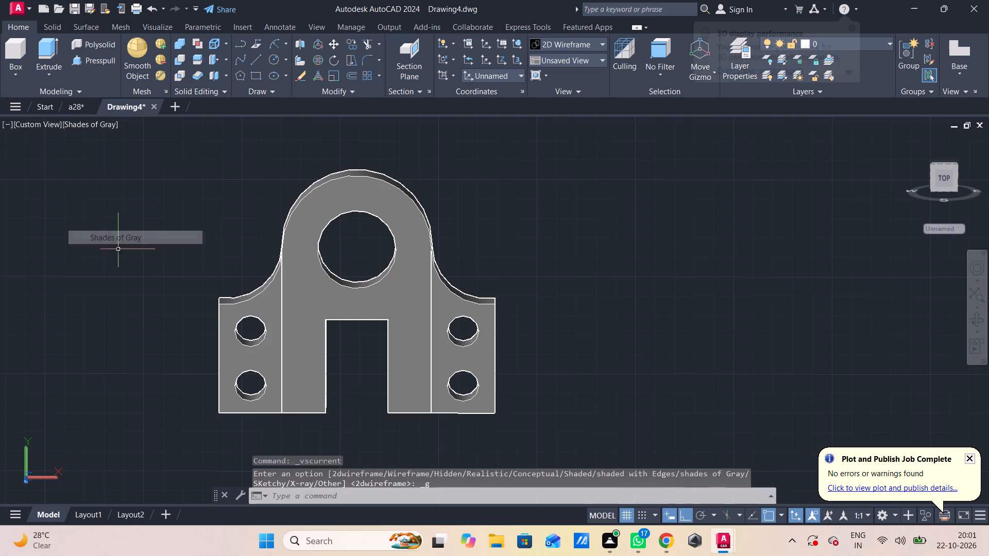
{"action": "middle_click", "coordinate": [228, 363]}
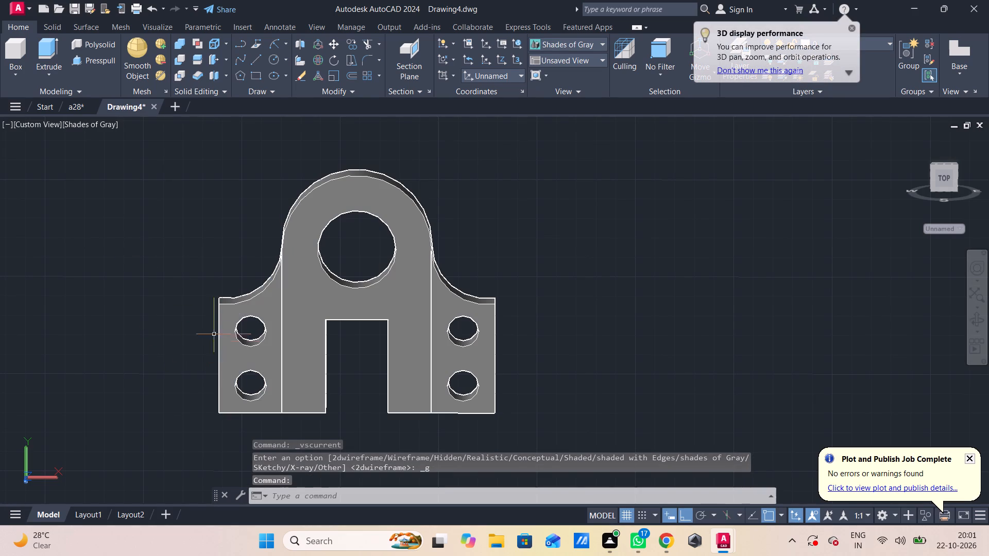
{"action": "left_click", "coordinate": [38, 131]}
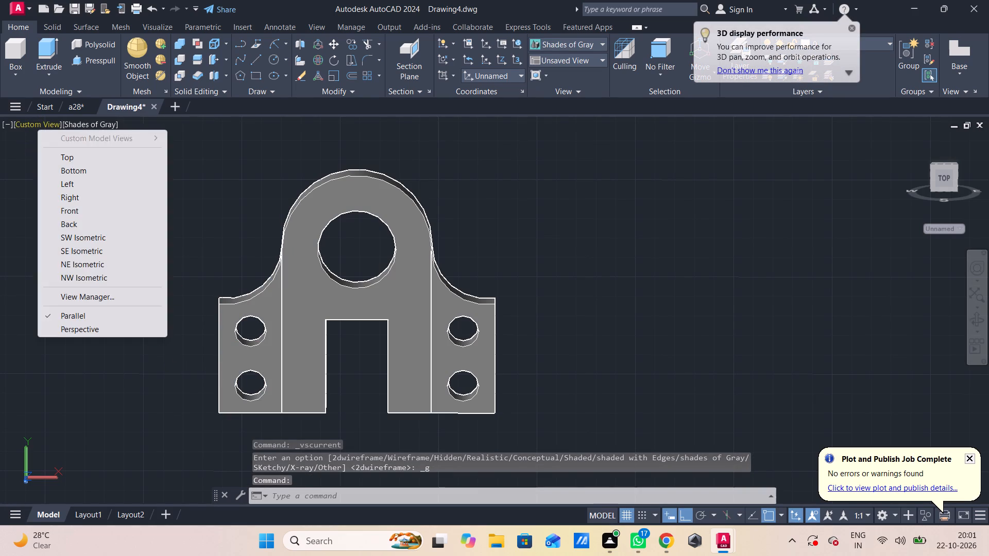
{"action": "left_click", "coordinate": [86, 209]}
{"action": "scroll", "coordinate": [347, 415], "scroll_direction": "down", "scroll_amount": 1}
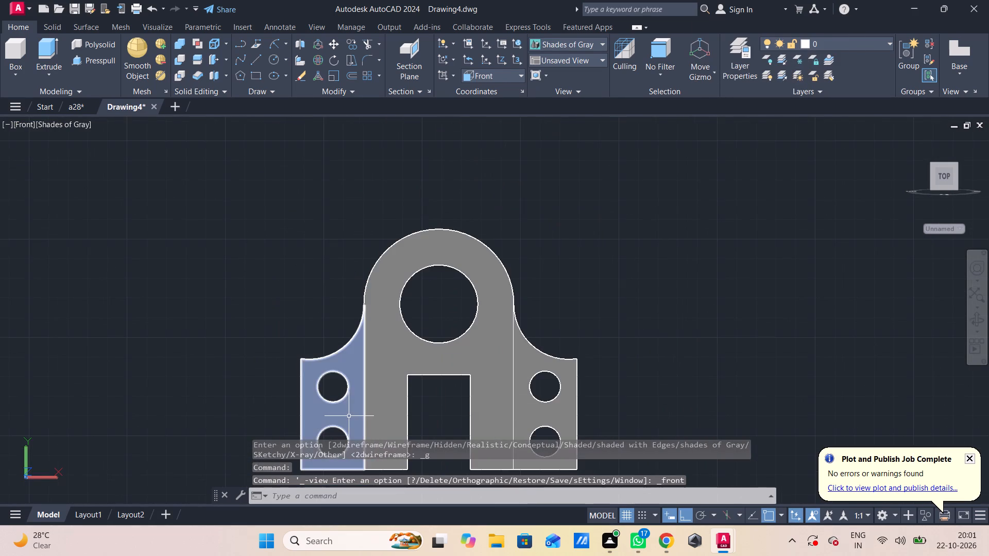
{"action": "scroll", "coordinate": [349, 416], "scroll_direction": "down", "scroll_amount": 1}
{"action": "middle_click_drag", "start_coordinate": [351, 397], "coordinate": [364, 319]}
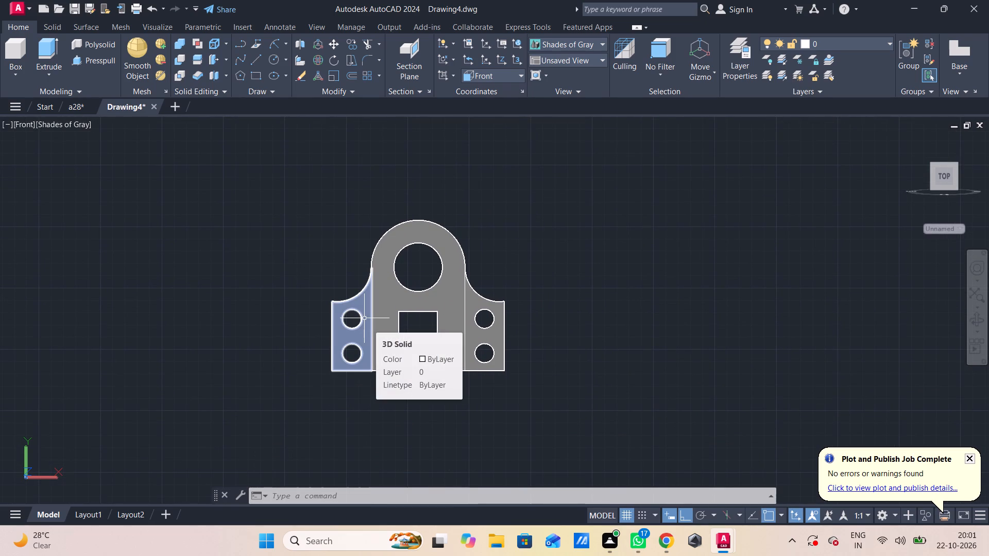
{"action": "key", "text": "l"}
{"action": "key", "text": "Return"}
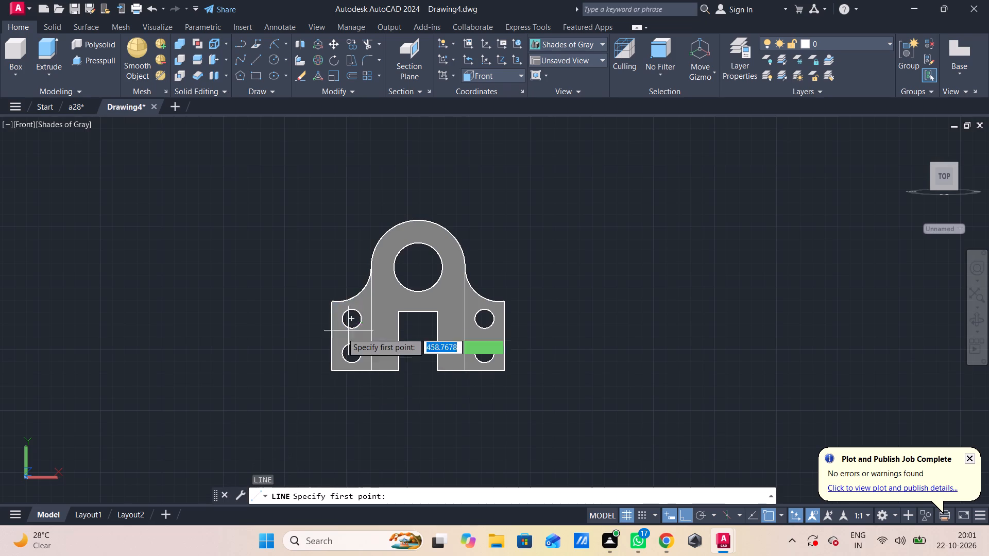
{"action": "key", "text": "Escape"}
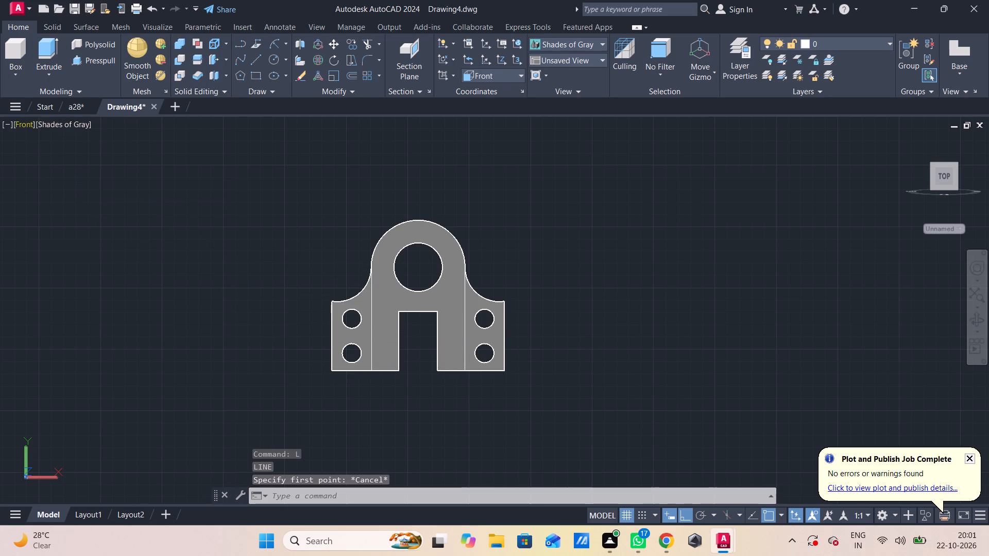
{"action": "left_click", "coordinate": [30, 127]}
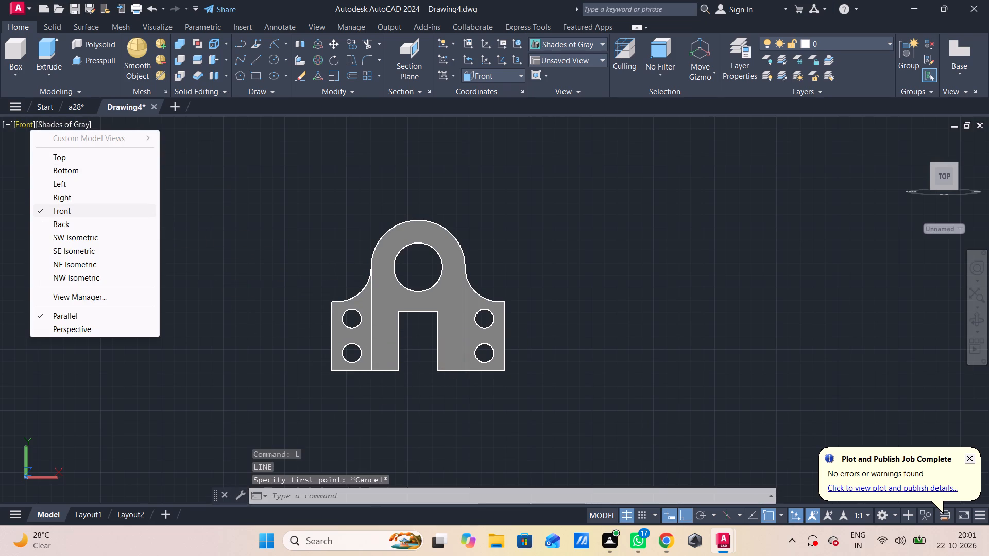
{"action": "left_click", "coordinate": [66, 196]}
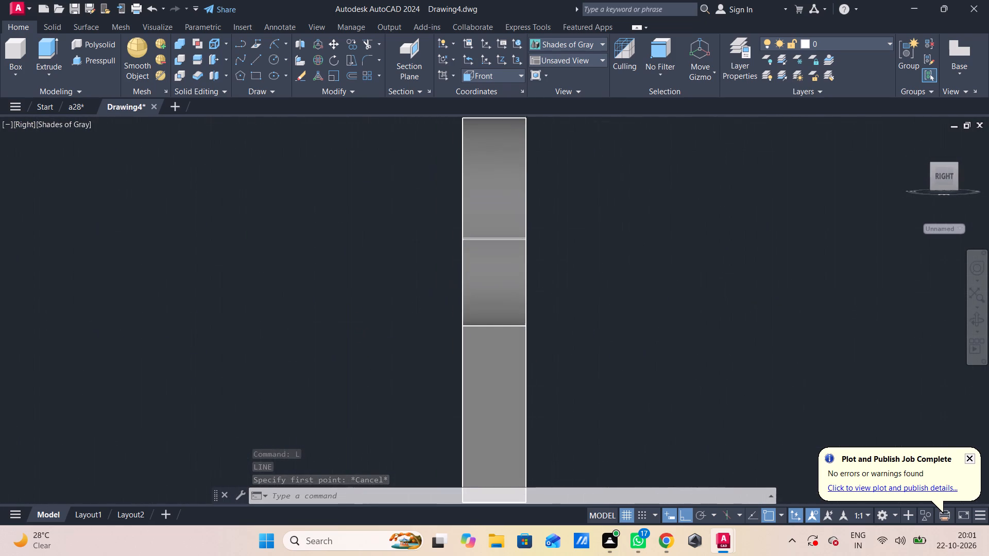
Switch the model to the Left view.
{"action": "left_click", "coordinate": [27, 127]}
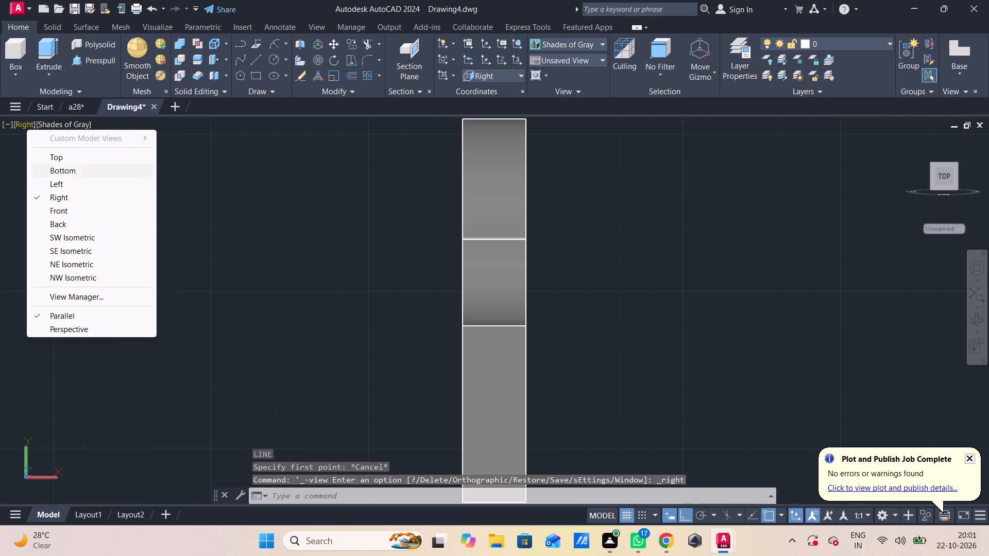
{"action": "left_click", "coordinate": [62, 178]}
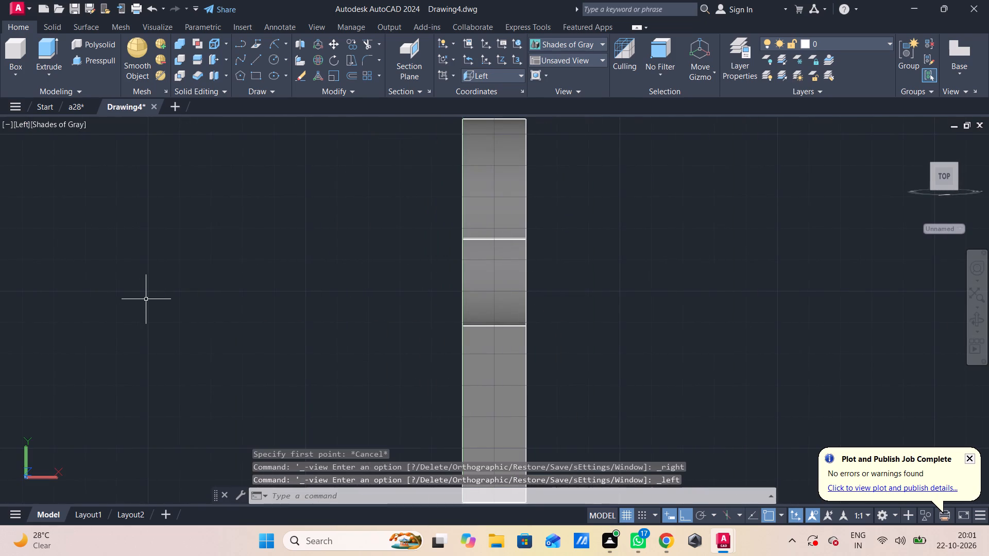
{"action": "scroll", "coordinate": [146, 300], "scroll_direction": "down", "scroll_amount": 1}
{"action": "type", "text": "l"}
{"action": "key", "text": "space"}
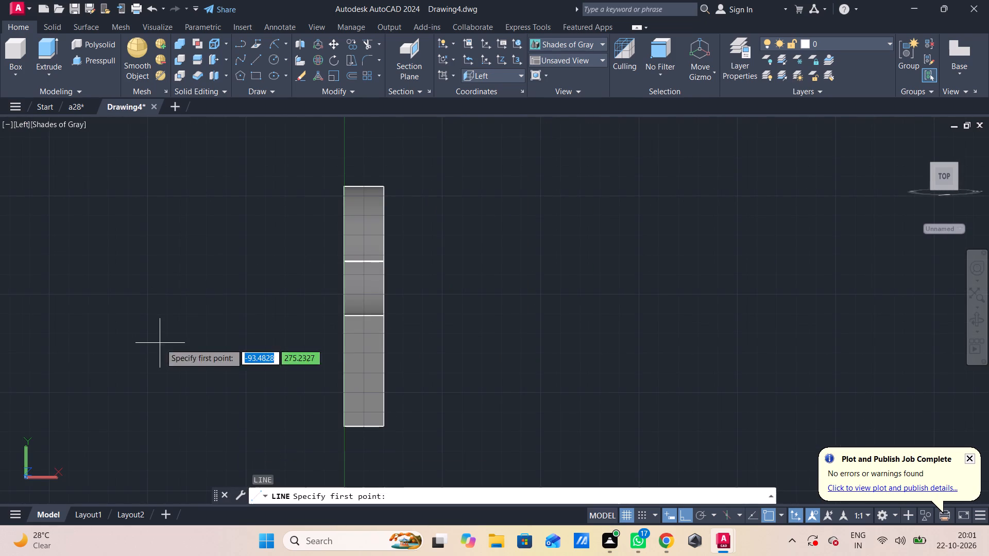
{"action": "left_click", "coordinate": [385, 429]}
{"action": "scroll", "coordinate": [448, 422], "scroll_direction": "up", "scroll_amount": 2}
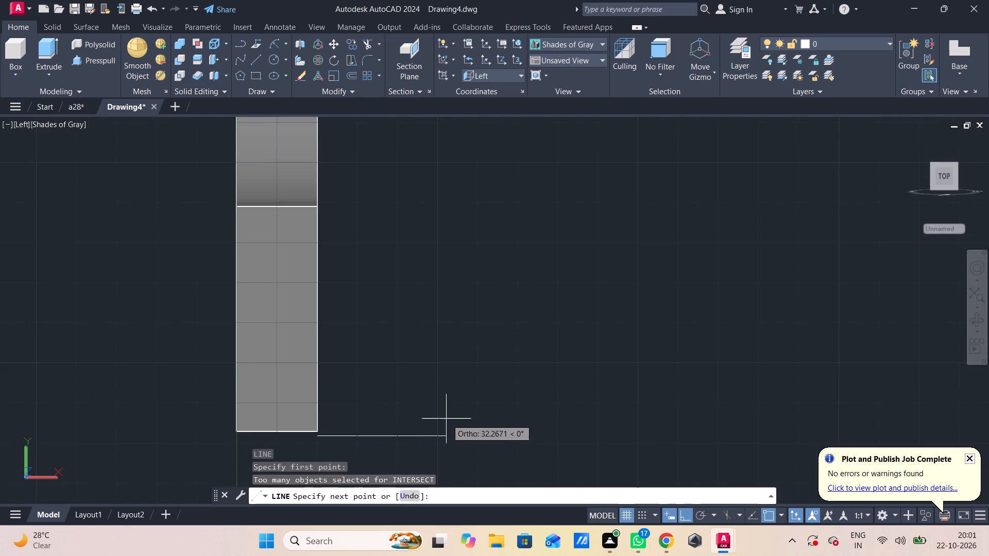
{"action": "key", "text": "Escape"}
Draw a line 60 outward from the side extension's bottom outer corner, perpendicular to the plate's face, continuing 16 vertically upward.
{"action": "type", "text": "l"}
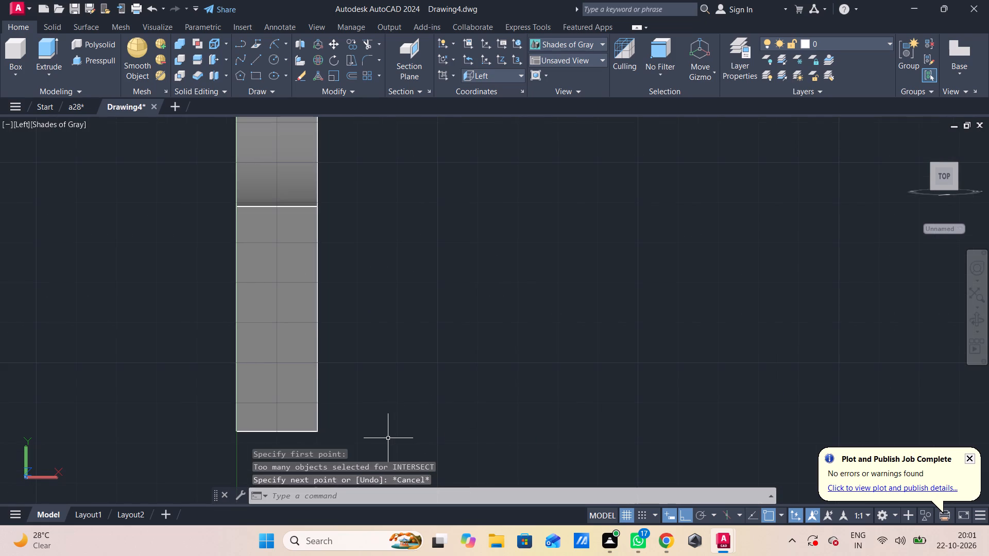
{"action": "key", "text": "space"}
{"action": "middle_click_drag", "start_coordinate": [336, 434], "coordinate": [308, 436], "text": "shift"}
{"action": "left_click", "coordinate": [237, 436]}
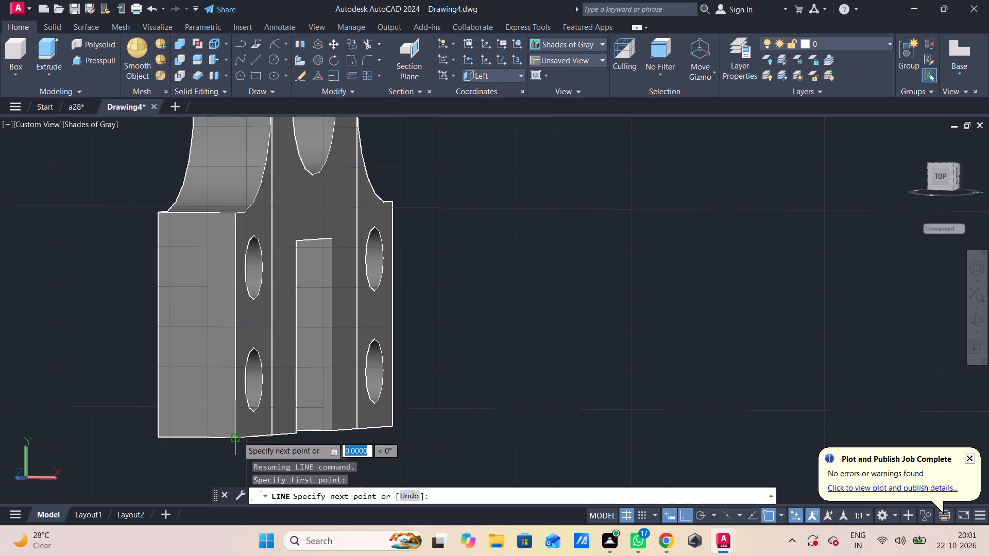
{"action": "type", "text": "60"}
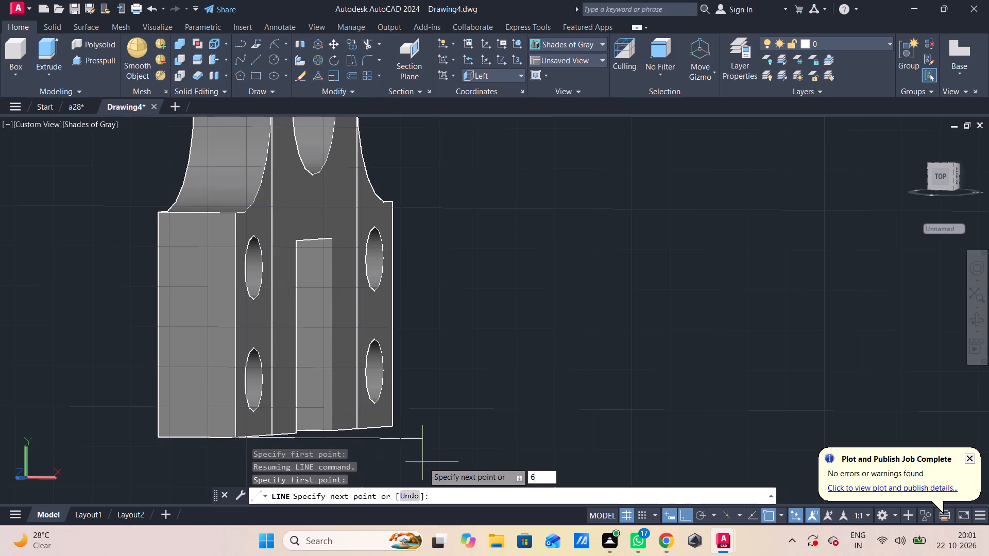
{"action": "key", "text": "Return"}
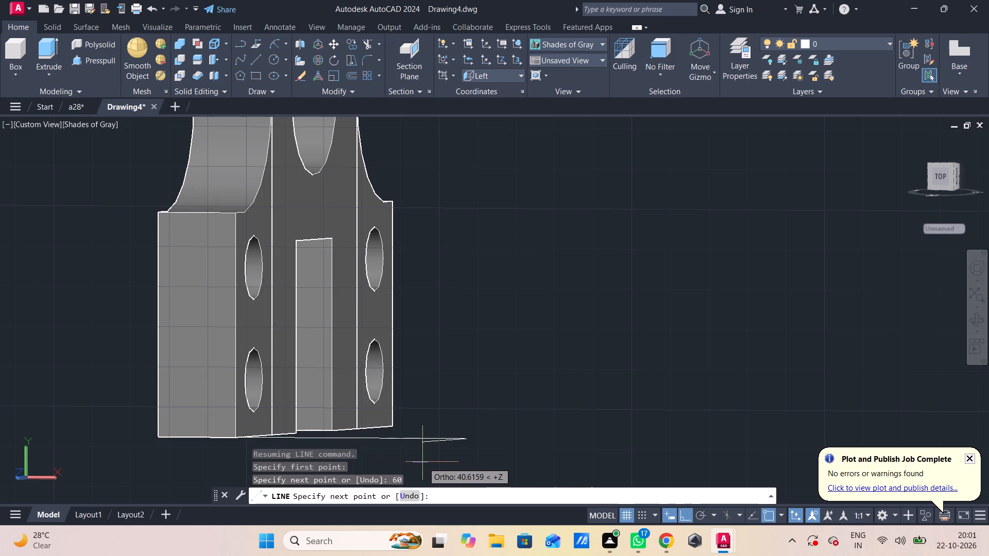
{"action": "middle_click_drag", "start_coordinate": [454, 378], "coordinate": [389, 389], "text": "shift"}
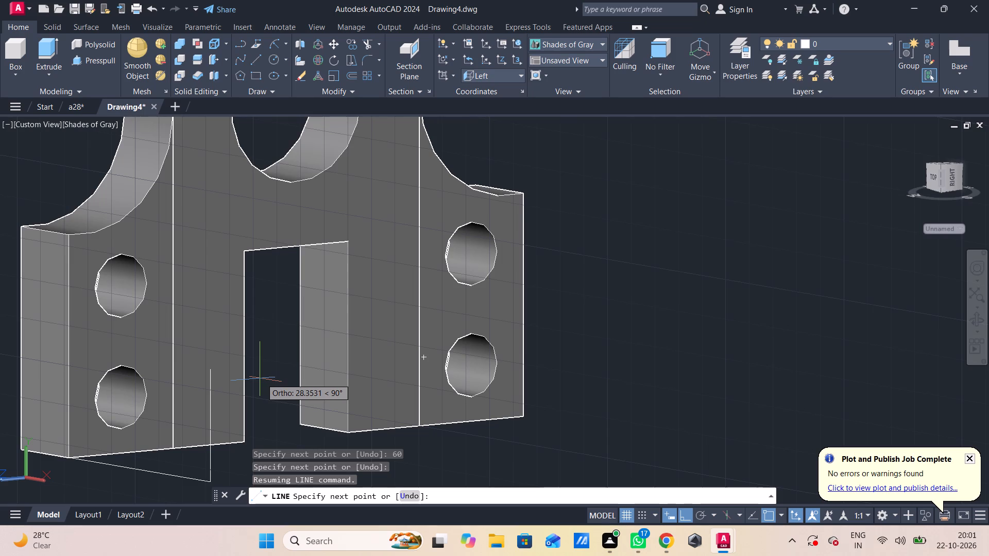
{"action": "type", "text": "16"}
{"action": "key", "text": "Return"}
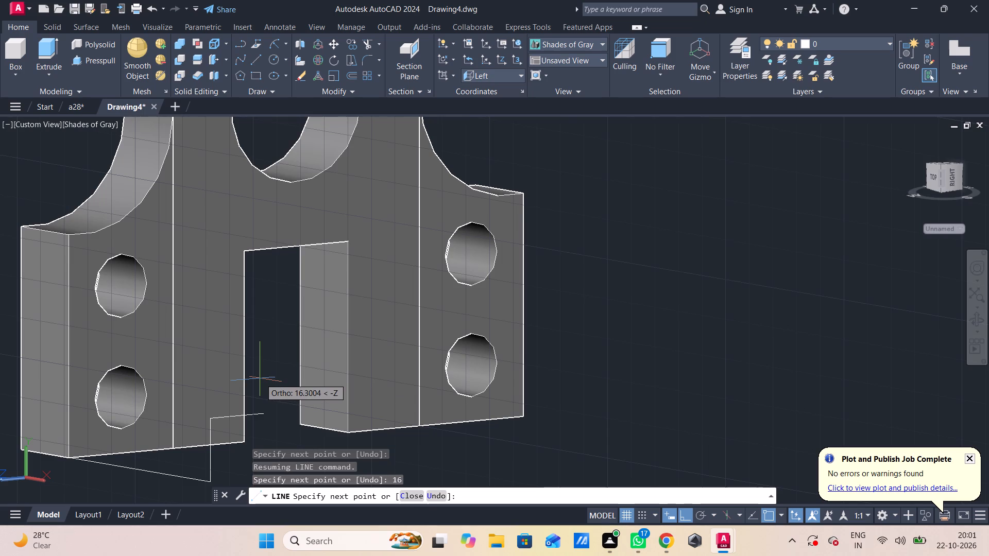
{"action": "key", "text": "Escape"}
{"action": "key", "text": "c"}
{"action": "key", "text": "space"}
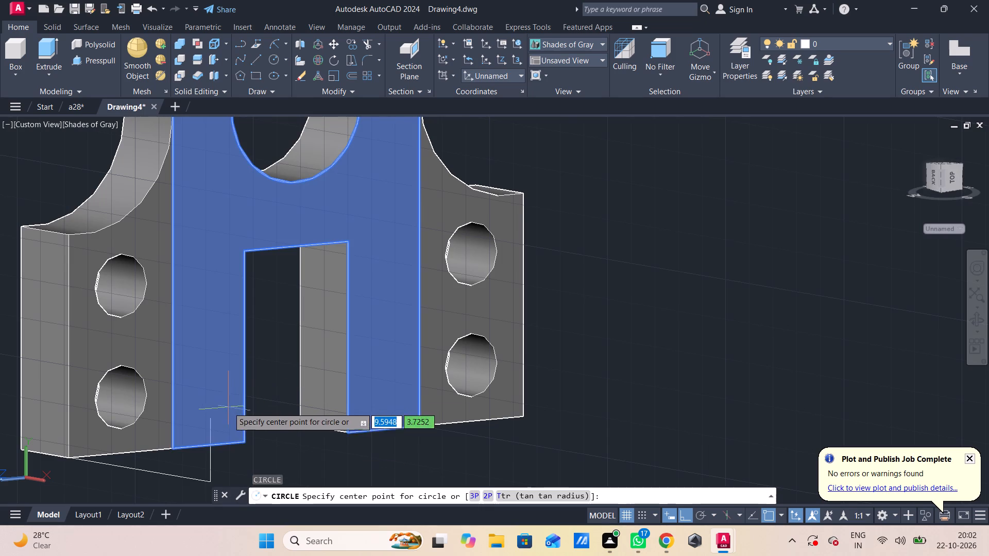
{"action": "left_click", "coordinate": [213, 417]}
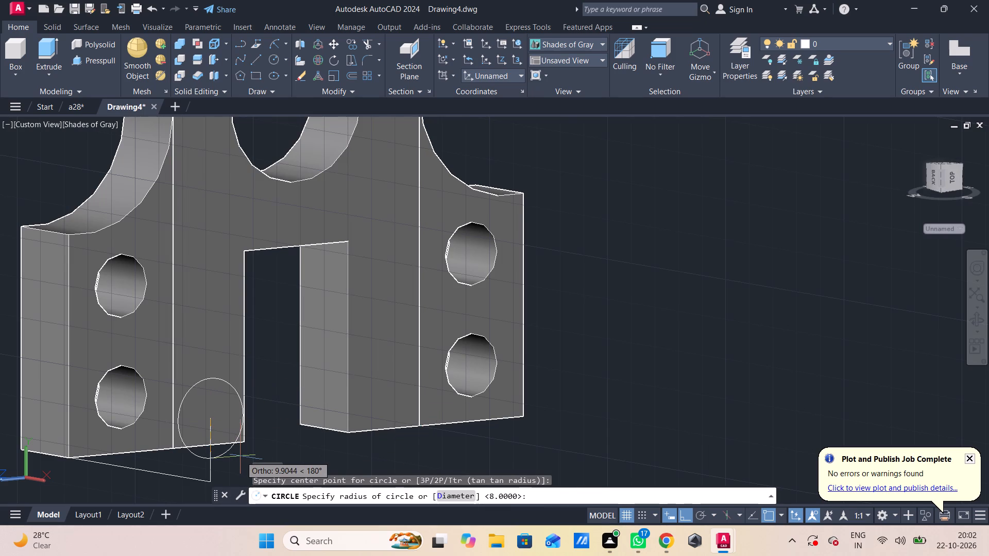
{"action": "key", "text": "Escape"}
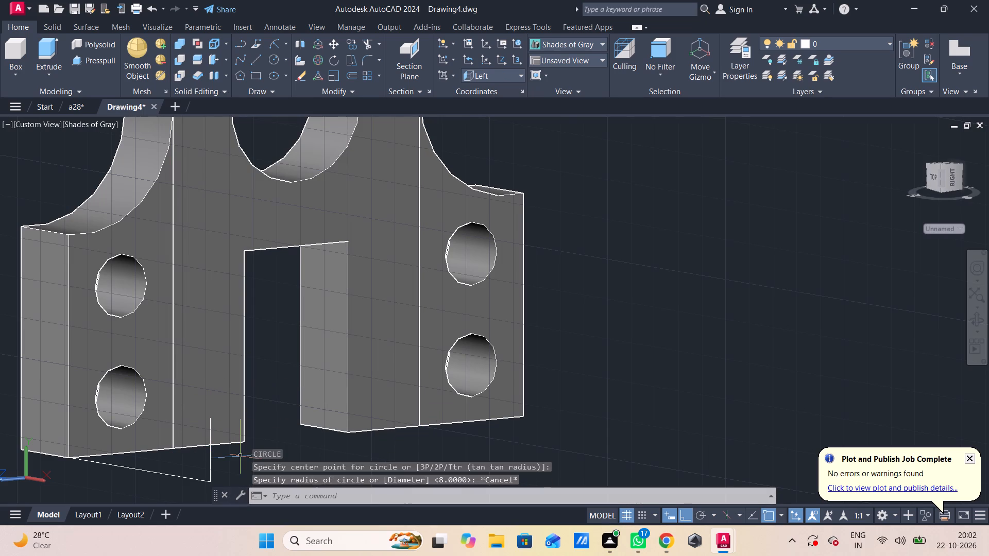
Draw a radius 8 circle centred on the upper end of the 16-long vertical line.
{"action": "middle_click_drag", "start_coordinate": [253, 447], "coordinate": [308, 444], "text": "shift"}
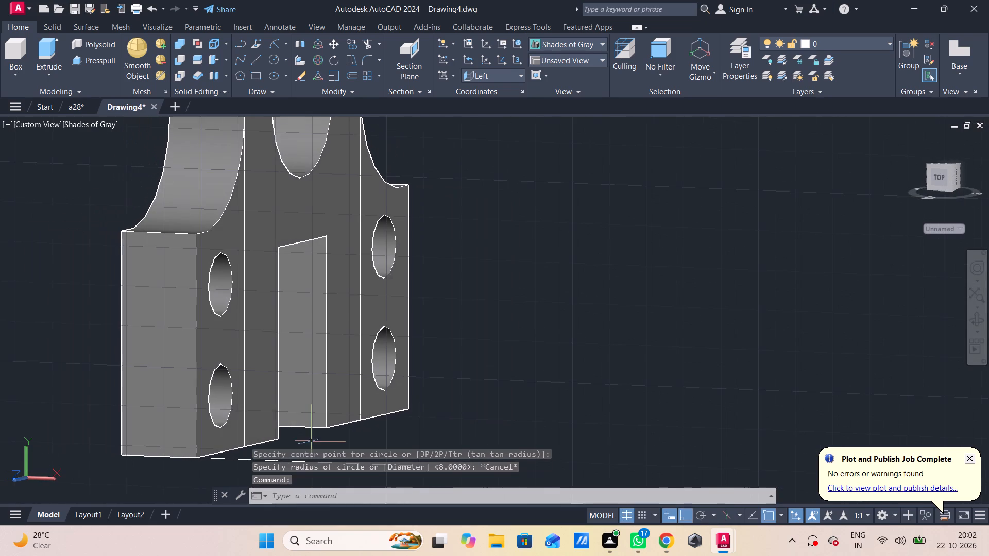
{"action": "key", "text": "c"}
{"action": "key", "text": "space"}
{"action": "left_click", "coordinate": [419, 405]}
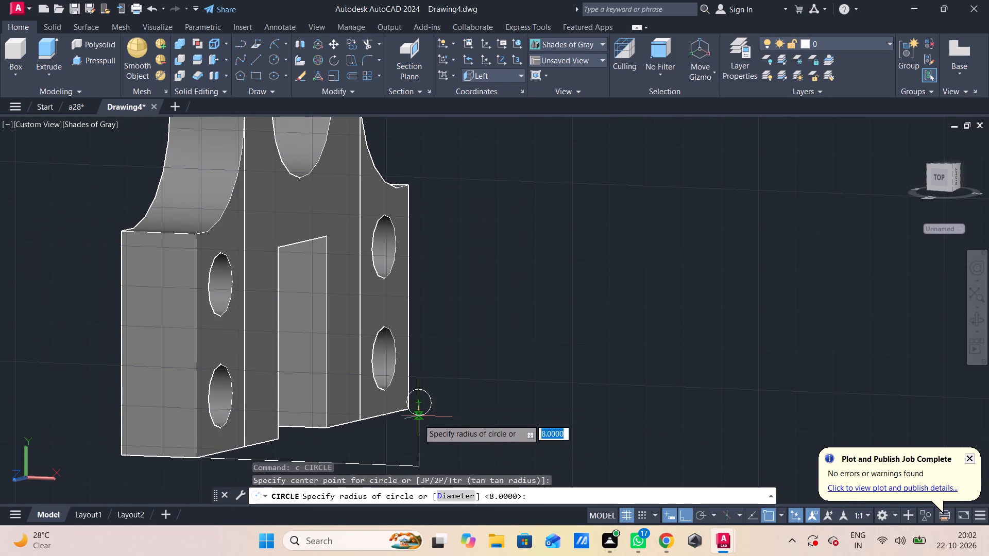
{"action": "type", "text": "16"}
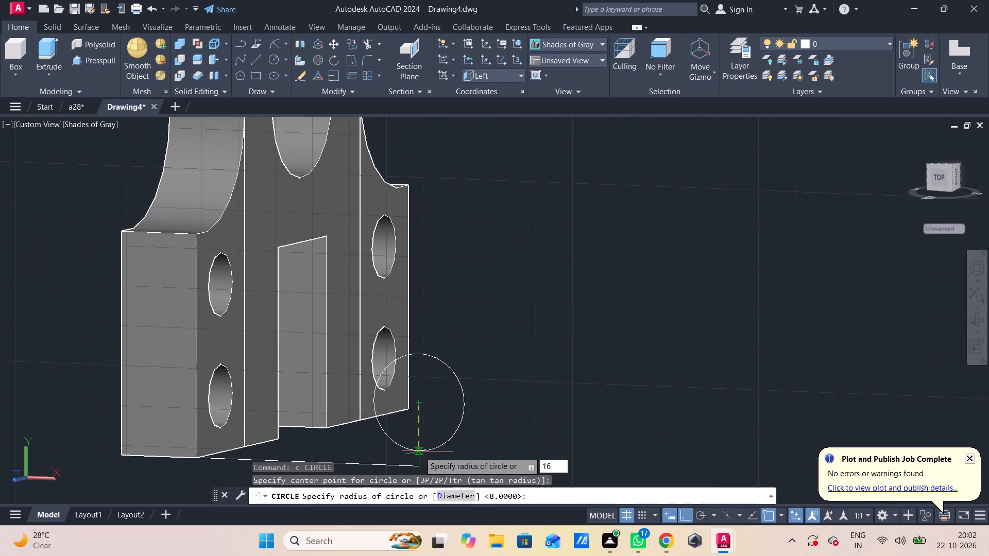
{"action": "key", "text": "BackSpace"}
{"action": "key", "text": "BackSpace"}
{"action": "key", "text": "8"}
{"action": "key", "text": "Return"}
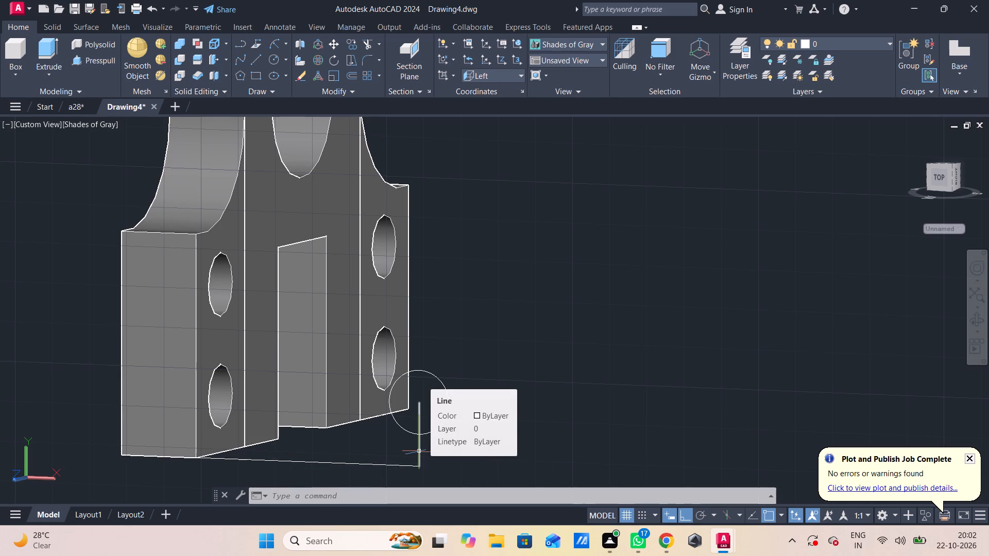
Draw a line from the top quadrant of the radius 8 circle to the midpoint of the central slot's outer vertical edge.
{"action": "key", "text": "l"}
{"action": "key", "text": "Return"}
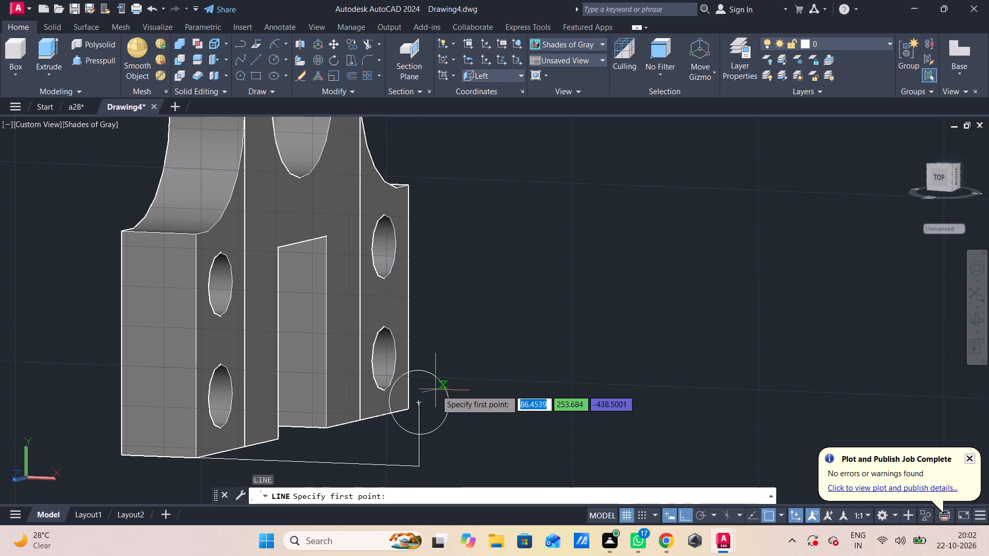
{"action": "left_click", "coordinate": [420, 371]}
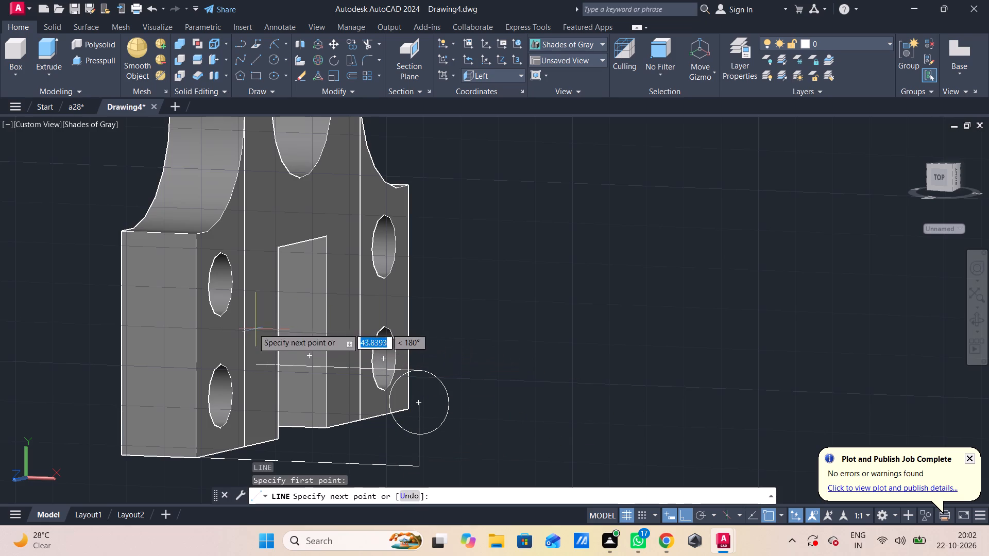
{"action": "left_click", "coordinate": [280, 343]}
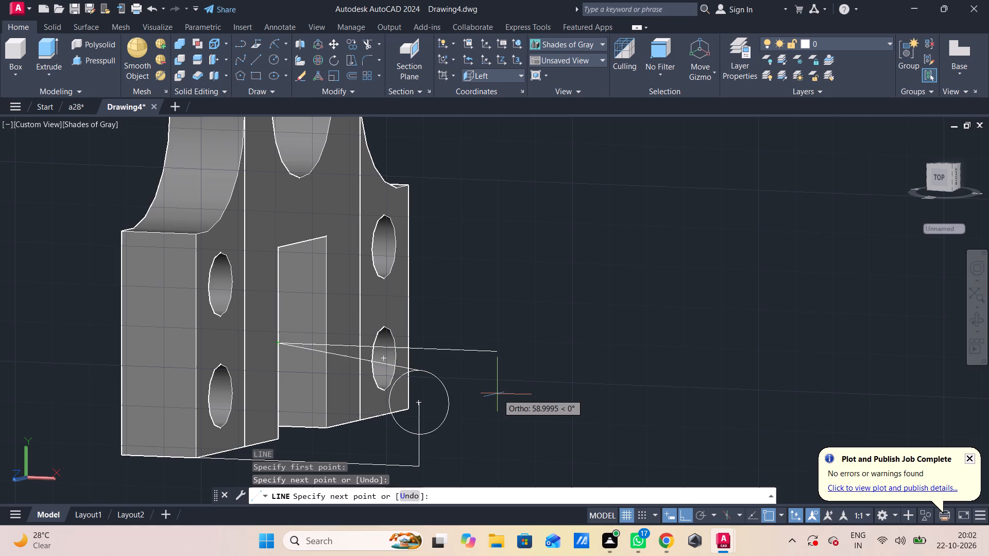
{"action": "key", "text": "Escape"}
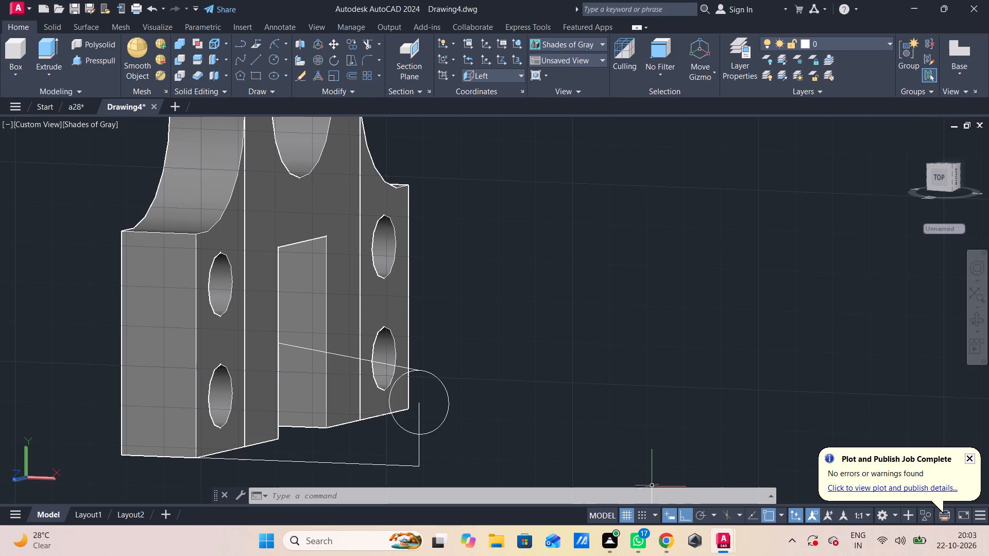
Save the drawing in the CAD folder under the name a29.
{"action": "key", "text": "ctrl+a"}
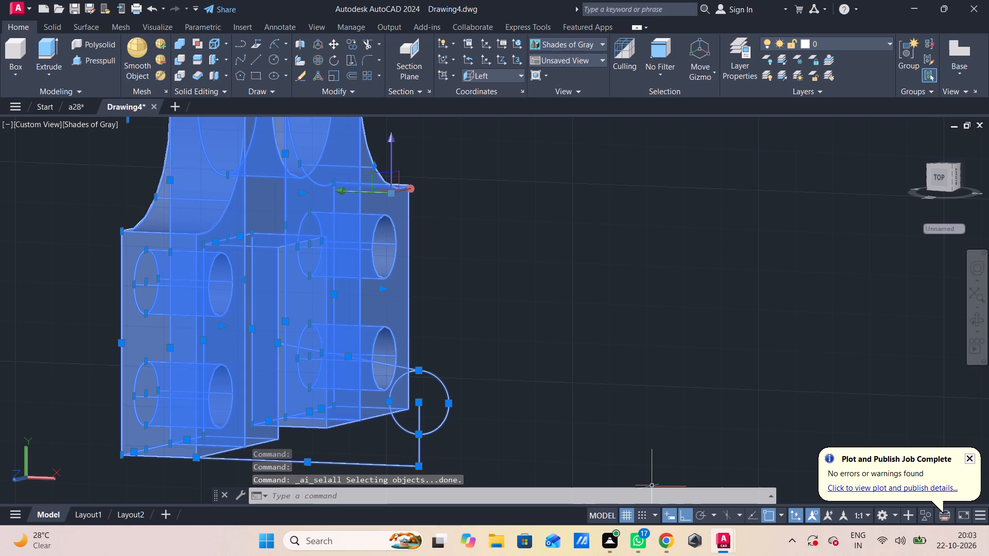
{"action": "key", "text": "Escape"}
{"action": "key", "text": "ctrl+s"}
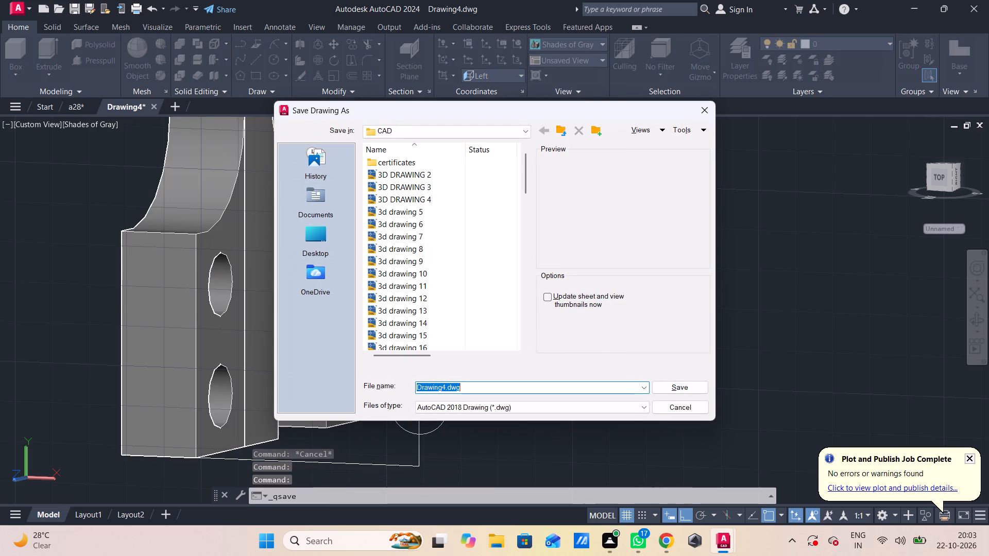
{"action": "type", "text": "a2"}
{"action": "key", "text": "9"}
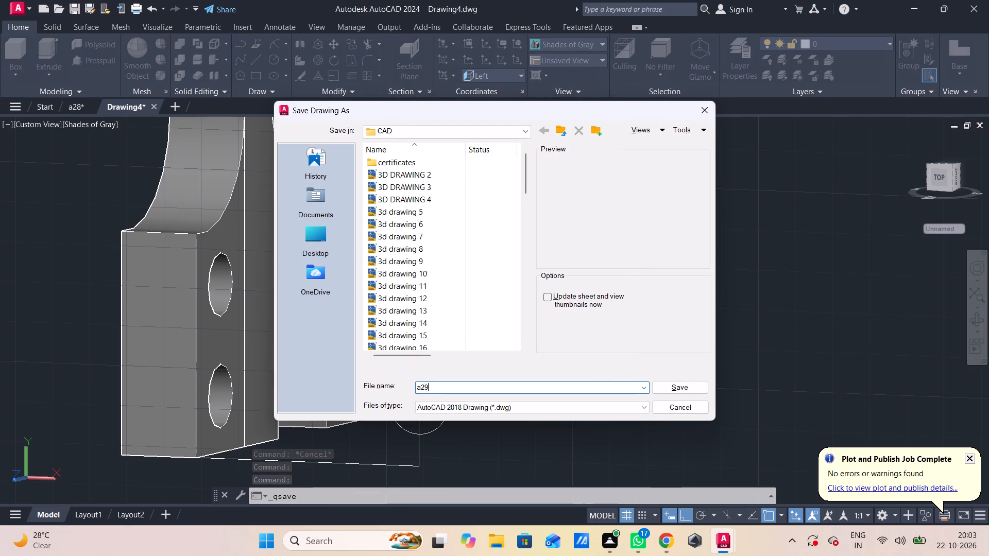
{"action": "key", "text": "Return"}
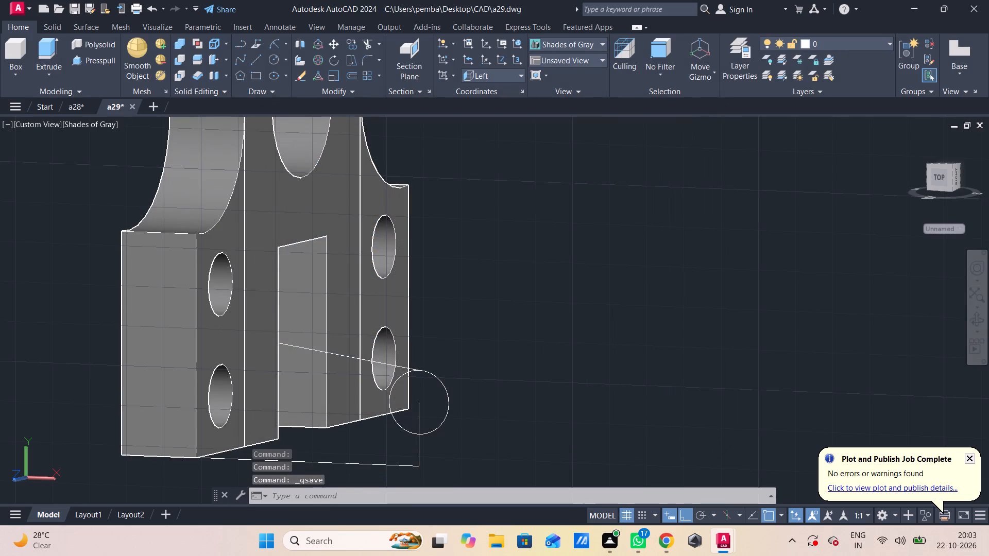
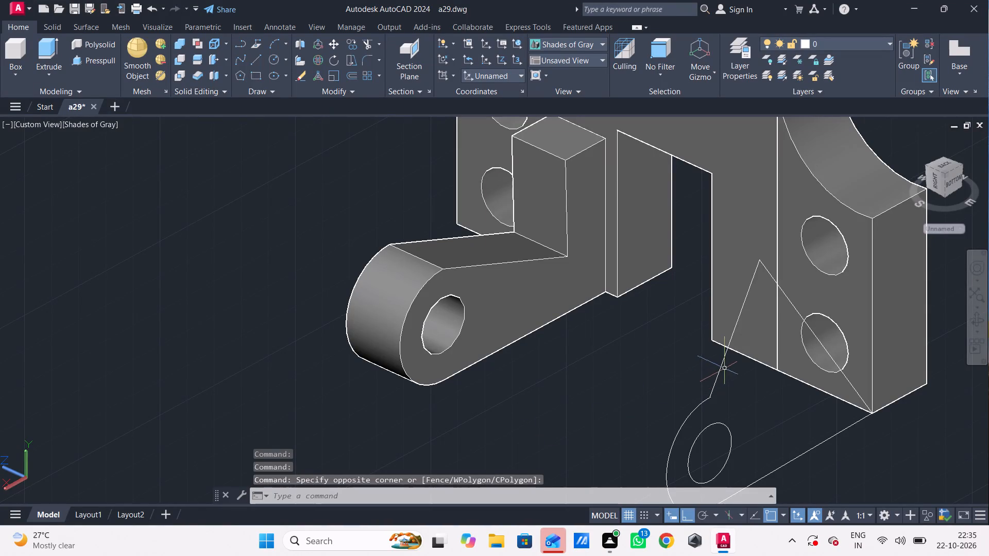
Undo the second arm profile, back to before its circles and lines were drawn.
{"action": "key", "text": "ctrl+z"}
{"action": "key", "text": "ctrl+z"}
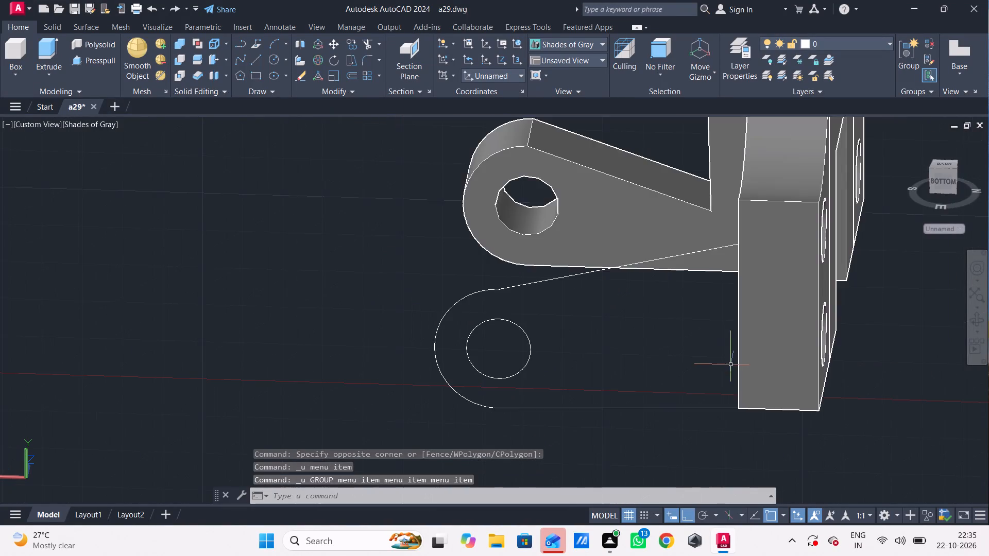
{"action": "key", "text": "ctrl+z"}
{"action": "key", "text": "ctrl+z"}
{"action": "key", "text": "ctrl+z"}
{"action": "key", "text": "ctrl+z"}
{"action": "key", "text": "ctrl+z"}
{"action": "key", "text": "ctrl+z"}
{"action": "key", "text": "ctrl+z"}
{"action": "key", "text": "ctrl+z"}
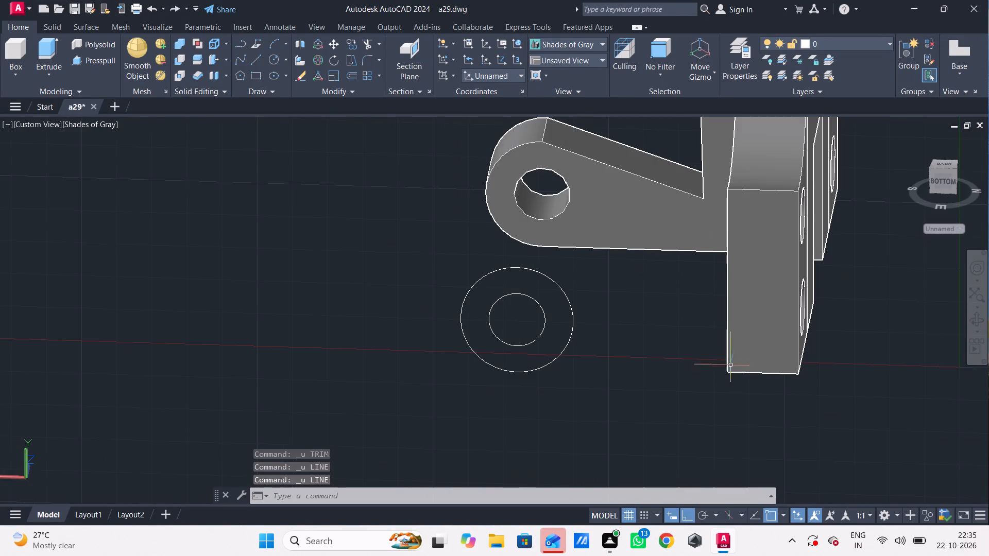
{"action": "key", "text": "ctrl+z"}
{"action": "key", "text": "ctrl+z"}
{"action": "key", "text": "ctrl+z"}
{"action": "key", "text": "ctrl+z"}
{"action": "key", "text": "ctrl+z"}
{"action": "key", "text": "ctrl+z"}
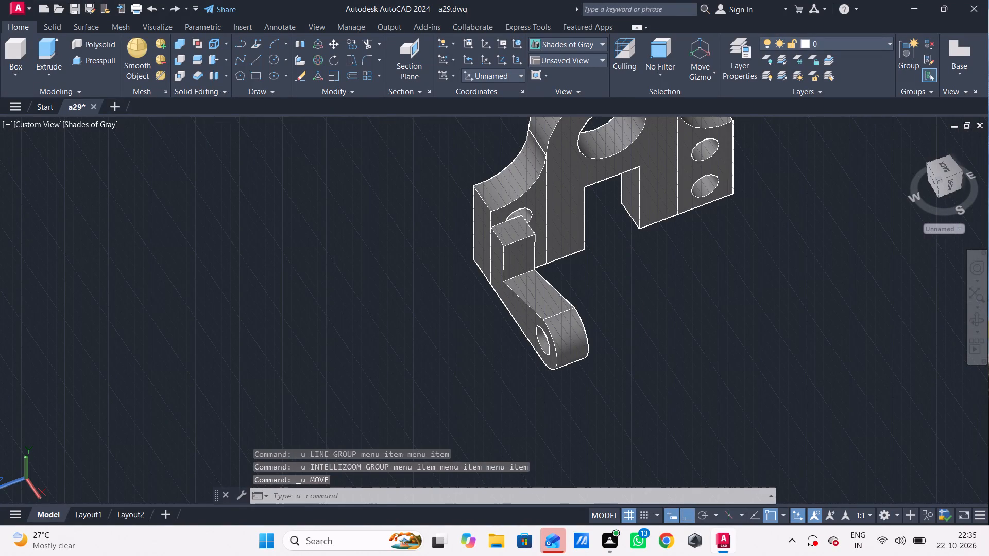
Undo the finished arm's placement, hole subtraction and Presspull, back to its flat outline.
{"action": "key", "text": "ctrl+z"}
{"action": "key", "text": "ctrl+z"}
{"action": "key", "text": "ctrl+z"}
{"action": "key", "text": "ctrl+z"}
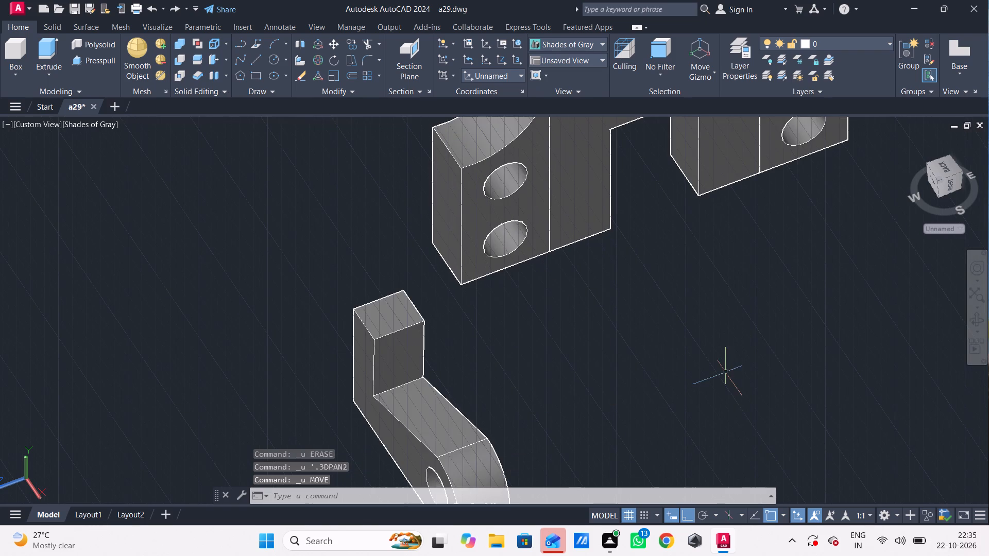
{"action": "key", "text": "ctrl+z"}
{"action": "key", "text": "ctrl+z"}
{"action": "key", "text": "ctrl+z"}
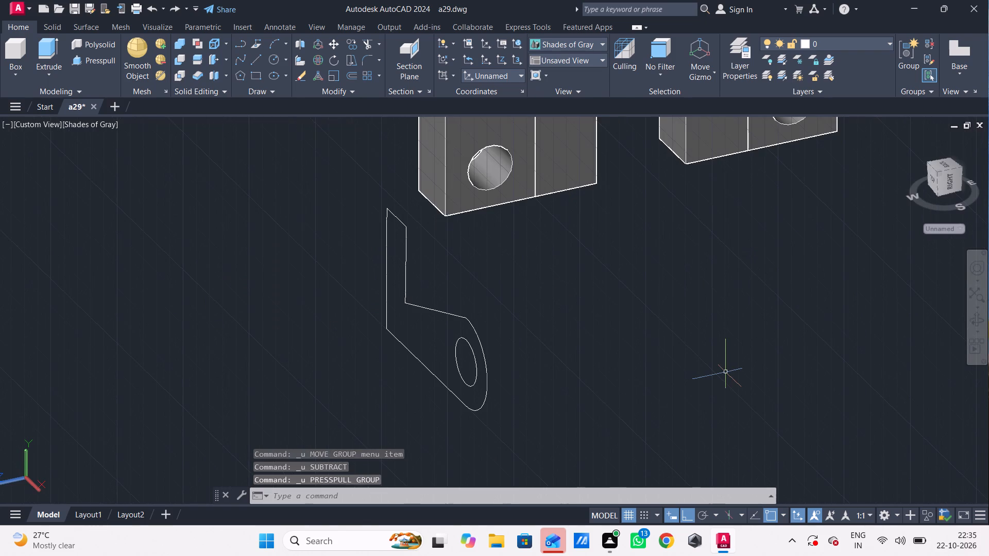
Undo the arm outline's join, erasures and trims, back to the two full circles with untrimmed lines and no sloping lower line.
{"action": "key", "text": "ctrl+z"}
{"action": "key", "text": "ctrl+z"}
{"action": "key", "text": "ctrl+z"}
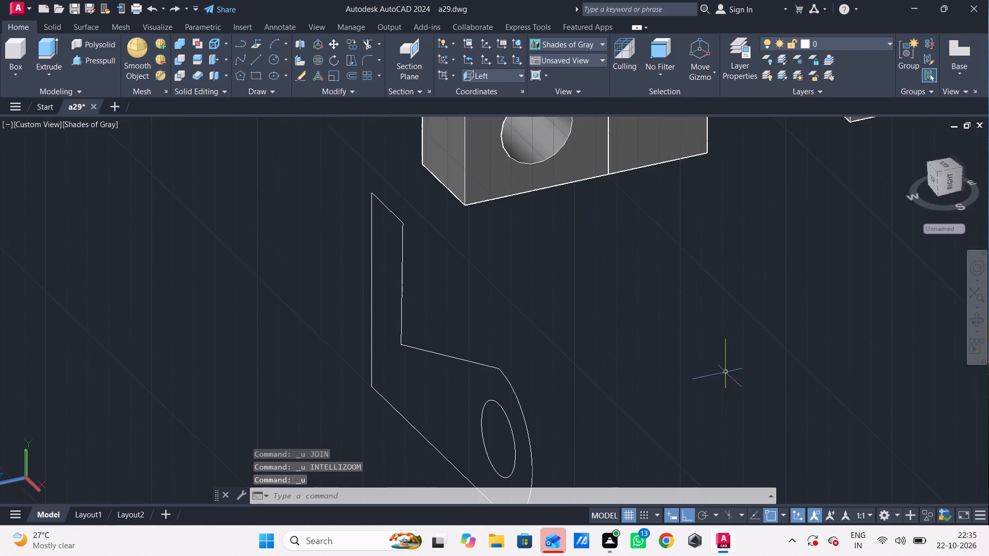
{"action": "key", "text": "ctrl+z"}
{"action": "key", "text": "ctrl+z"}
{"action": "key", "text": "ctrl+z"}
{"action": "key", "text": "ctrl+z"}
{"action": "key", "text": "ctrl+z"}
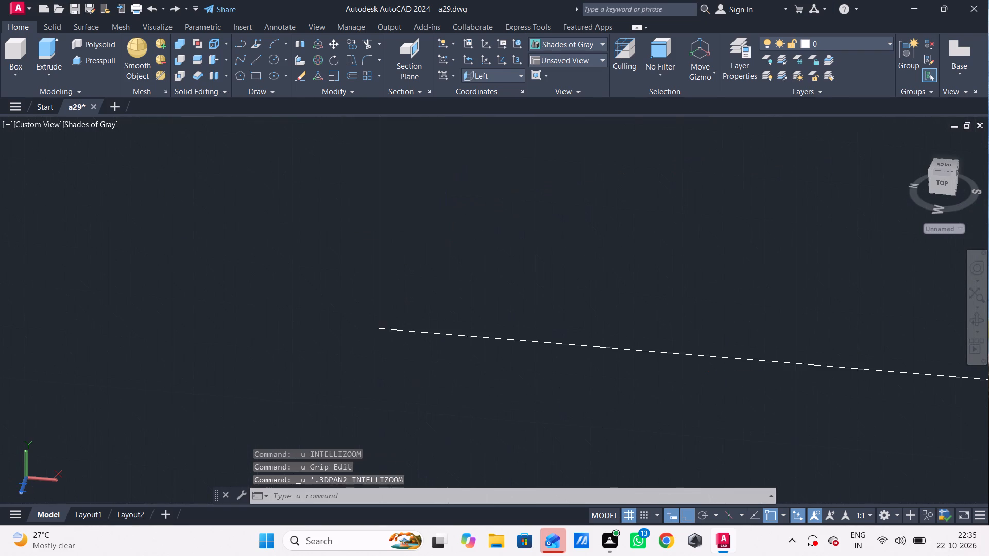
{"action": "key", "text": "ctrl+z"}
{"action": "key", "text": "ctrl+z"}
{"action": "key", "text": "ctrl+z"}
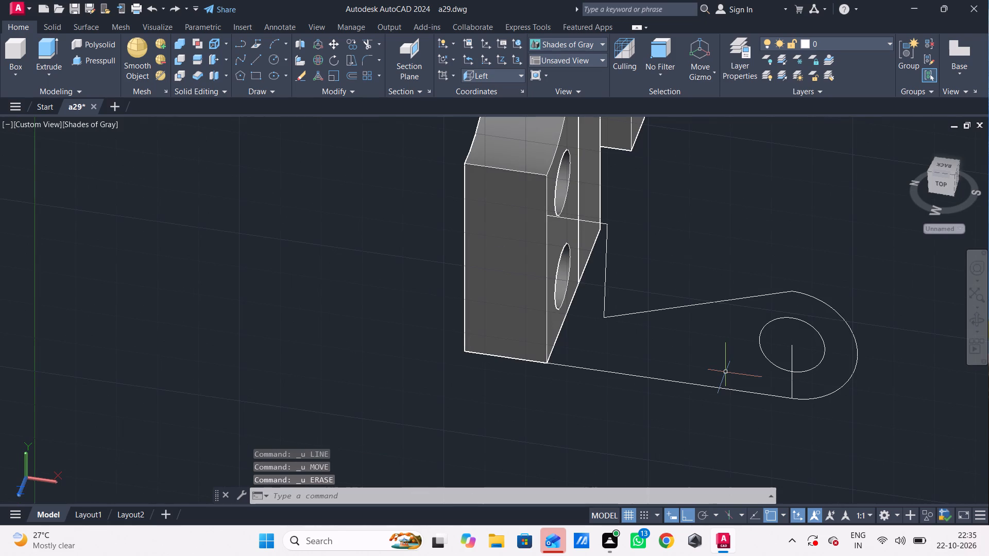
{"action": "key", "text": "ctrl+z"}
{"action": "key", "text": "ctrl+z"}
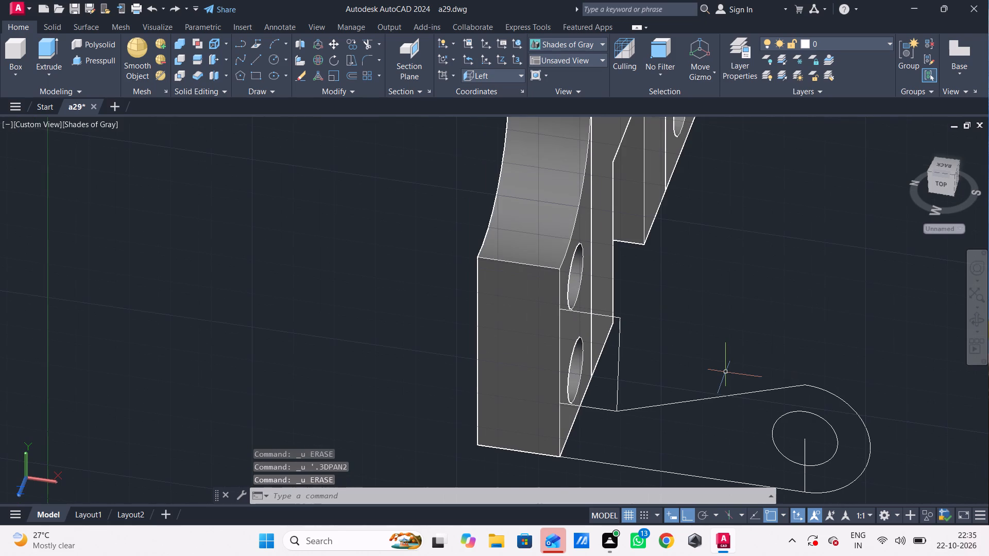
{"action": "key", "text": "ctrl+z"}
{"action": "key", "text": "ctrl+z"}
{"action": "key", "text": "ctrl+z"}
{"action": "key", "text": "ctrl+z"}
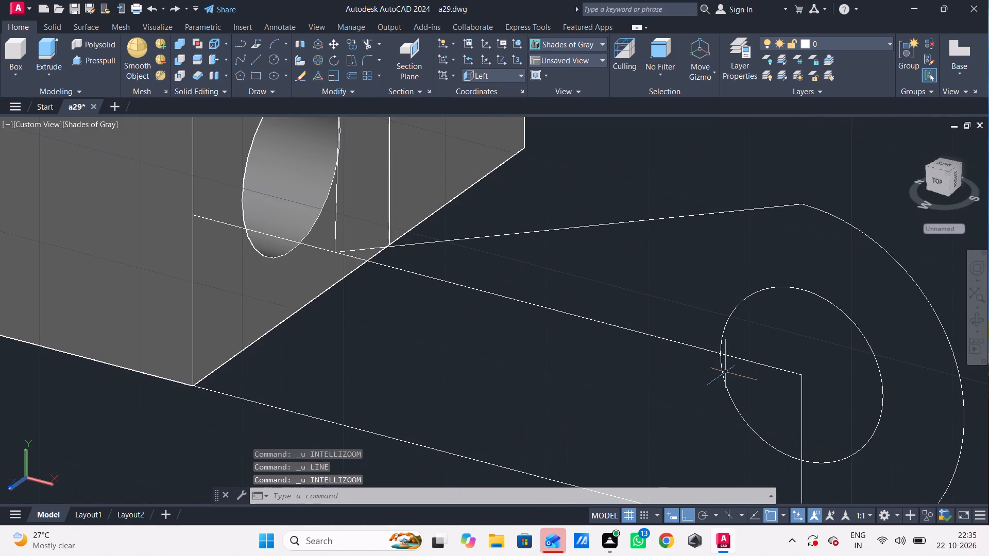
{"action": "key", "text": "ctrl+z"}
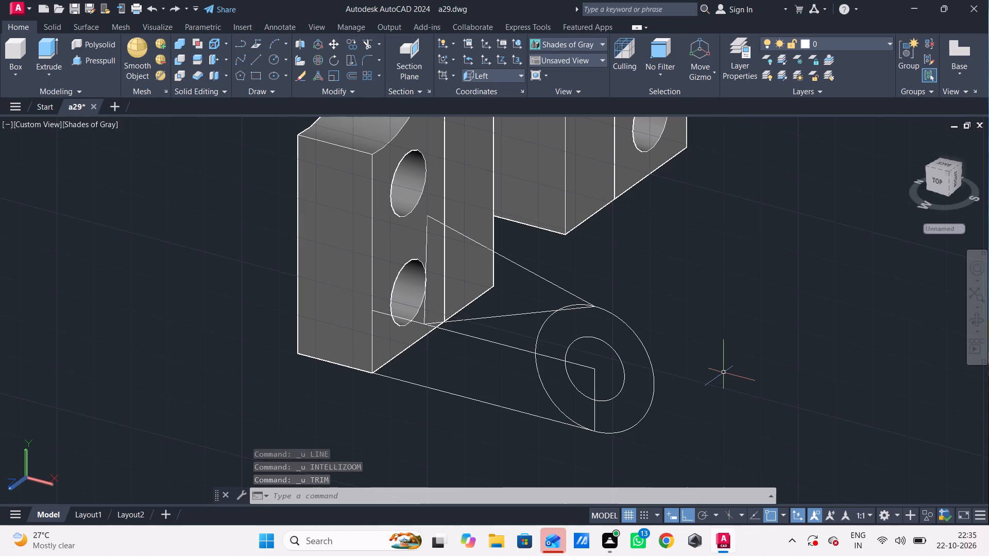
{"action": "scroll", "coordinate": [652, 339], "scroll_direction": "up", "scroll_amount": 2}
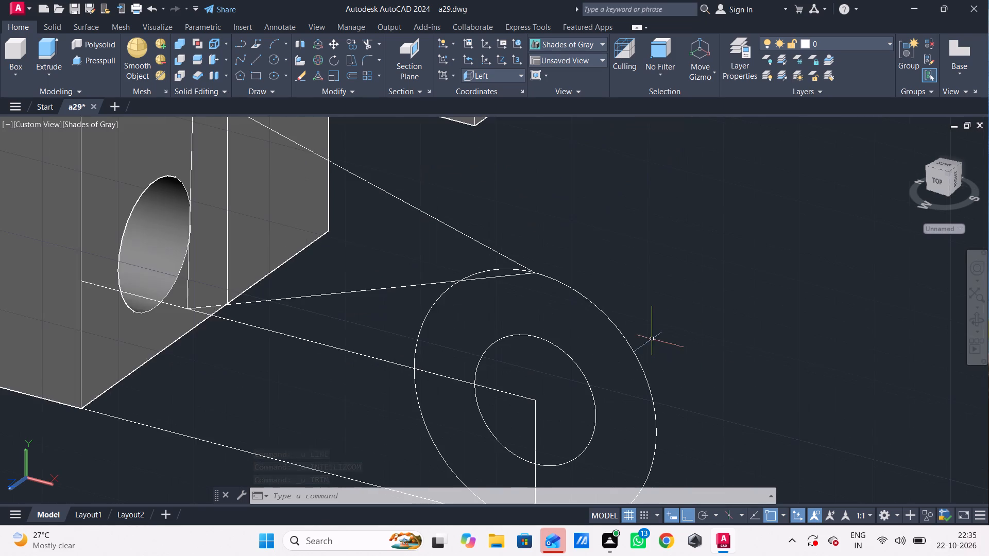
{"action": "middle_click_drag", "start_coordinate": [652, 339], "coordinate": [773, 463]}
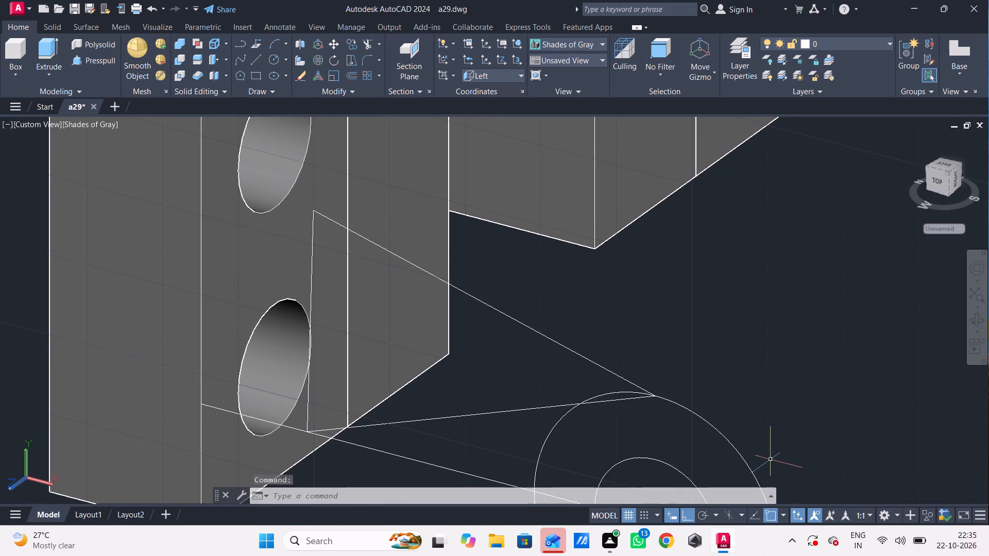
{"action": "key", "text": "ctrl+z"}
{"action": "key", "text": "ctrl+z"}
{"action": "key", "text": "ctrl+z"}
{"action": "key", "text": "ctrl+z"}
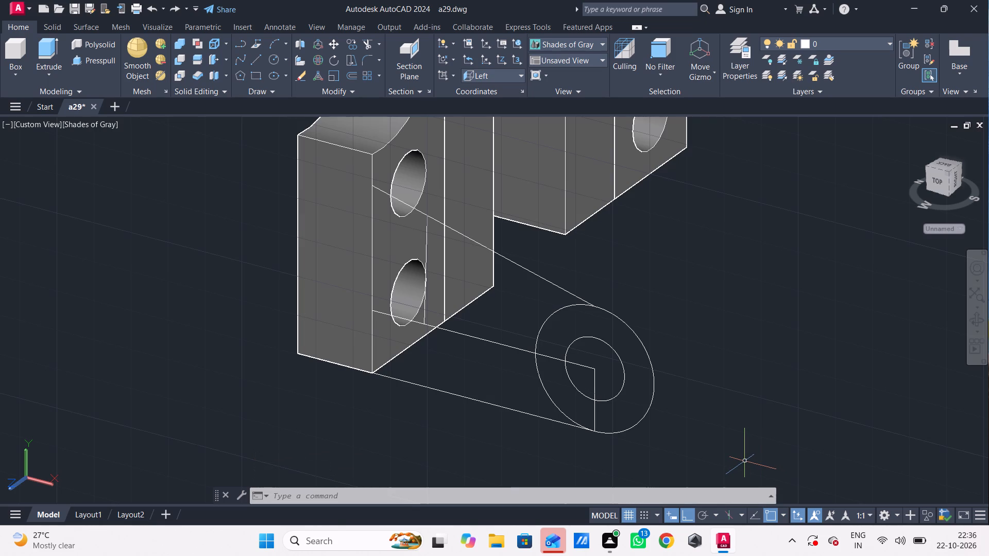
Draw a line from the outer circle's top quadrant to the lower end of the short vertical line on the plate.
{"action": "key", "text": "l"}
{"action": "key", "text": "Return"}
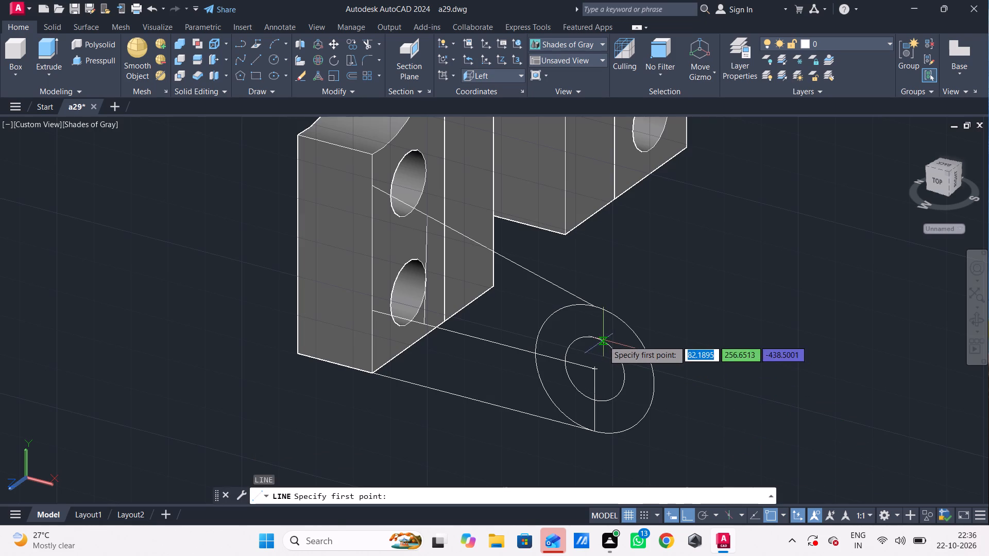
{"action": "left_click", "coordinate": [594, 307]}
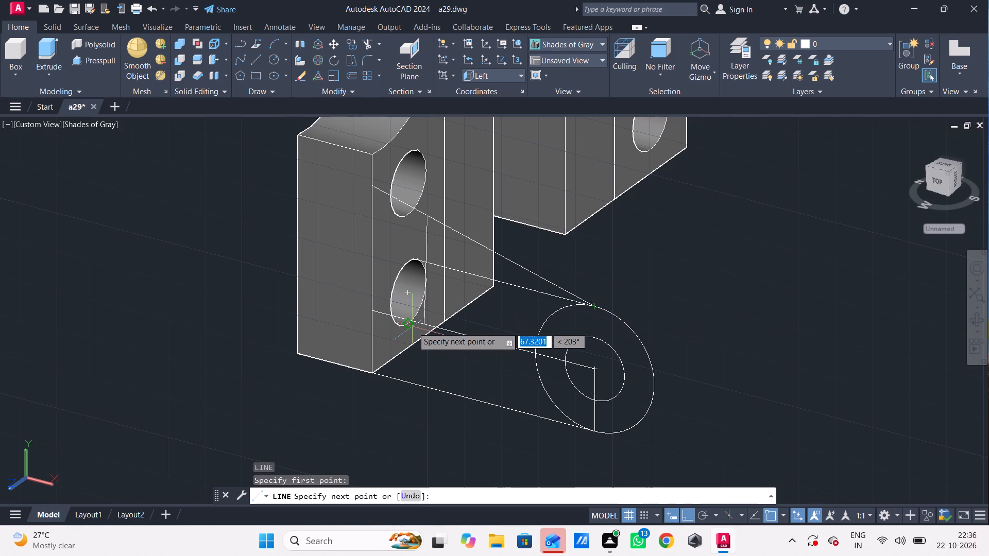
{"action": "left_click", "coordinate": [421, 328]}
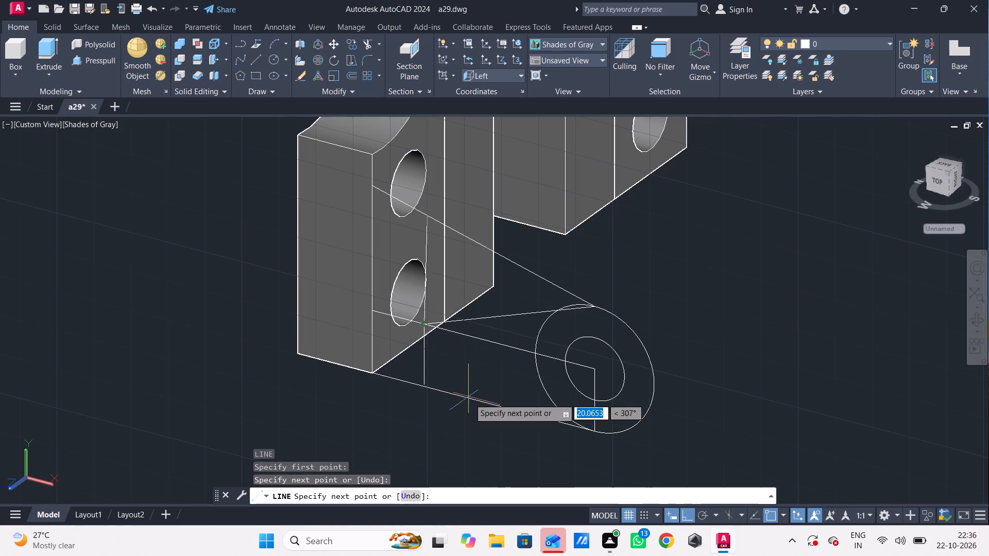
{"action": "key", "text": "Escape"}
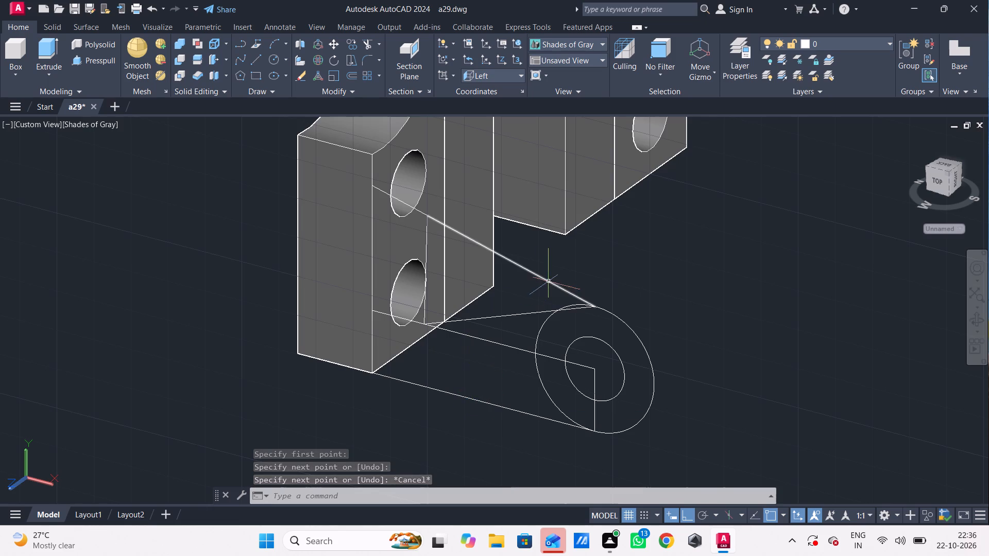
Move the two circles and their attached lines about 81 along the Z axis, clear of the plate.
{"action": "left_click", "coordinate": [657, 251]}
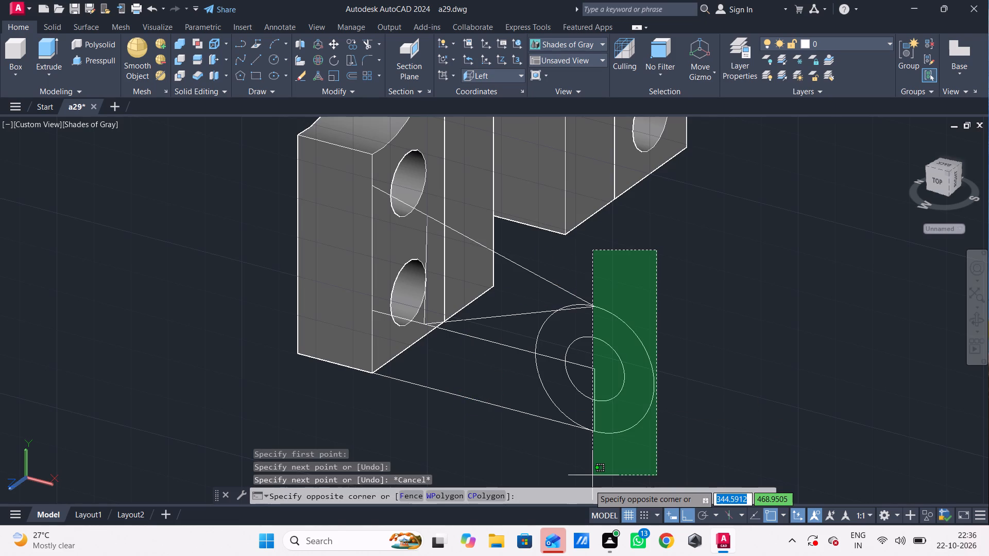
{"action": "left_click", "coordinate": [524, 451]}
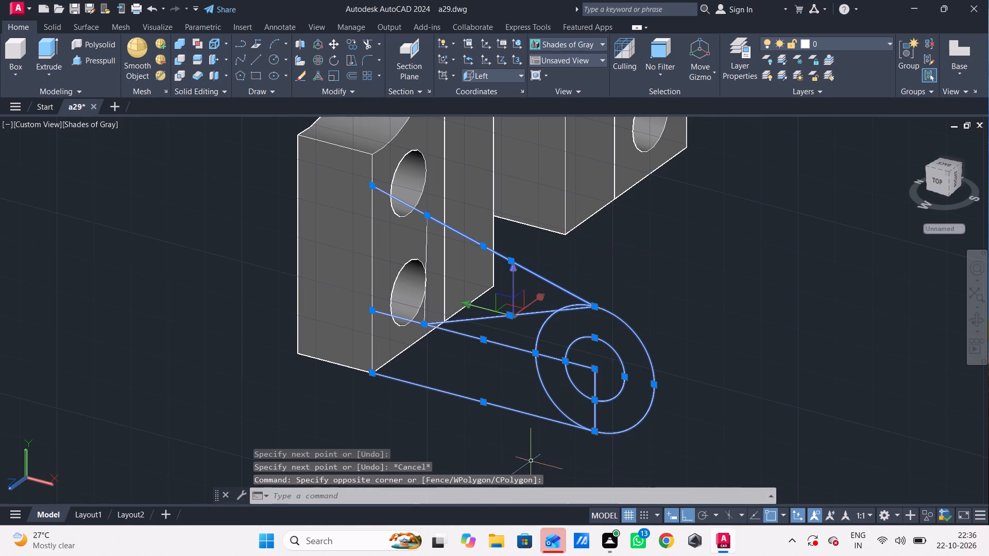
{"action": "type", "text": "m"}
{"action": "key", "text": "space"}
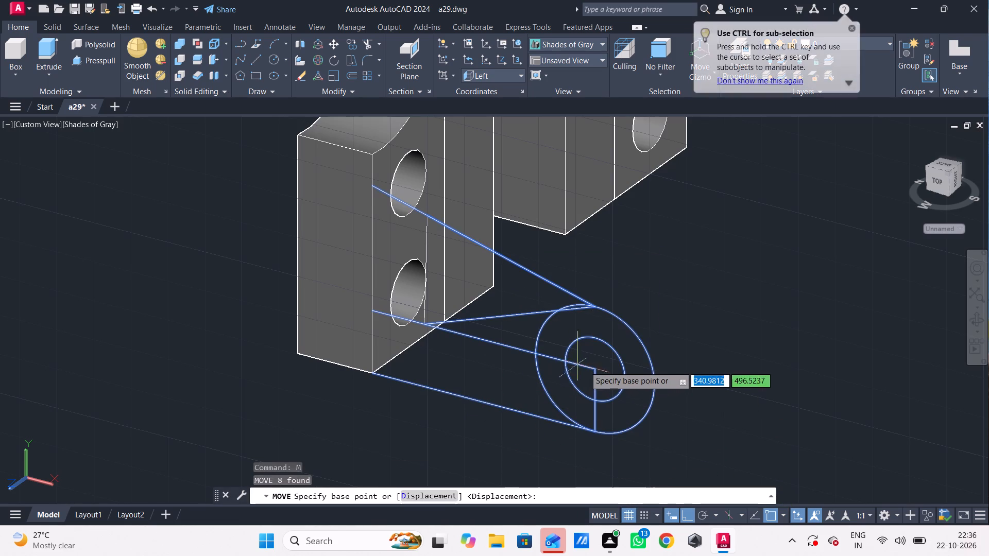
{"action": "left_click", "coordinate": [591, 369]}
{"action": "scroll", "coordinate": [502, 420], "scroll_direction": "down", "scroll_amount": 1}
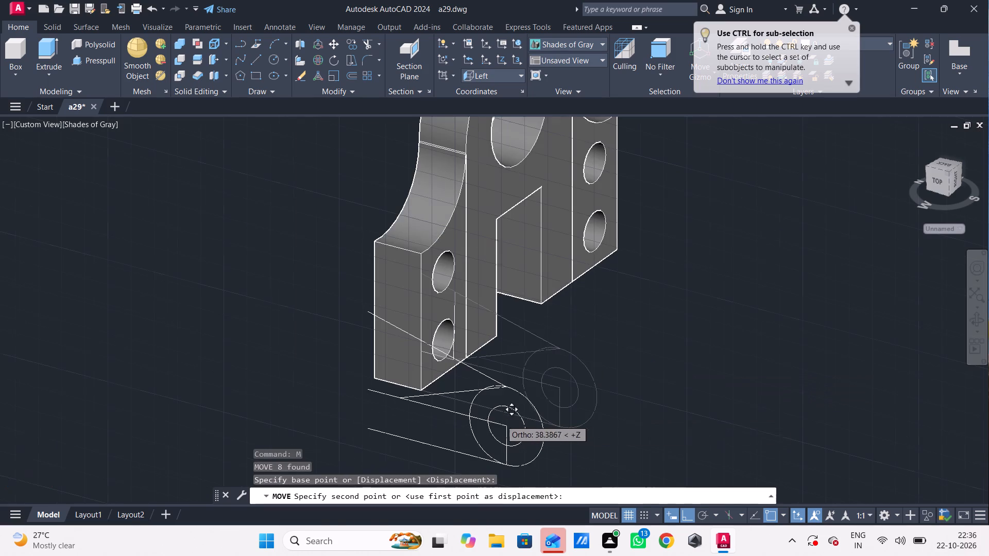
{"action": "middle_click_drag", "start_coordinate": [502, 420], "coordinate": [528, 350]}
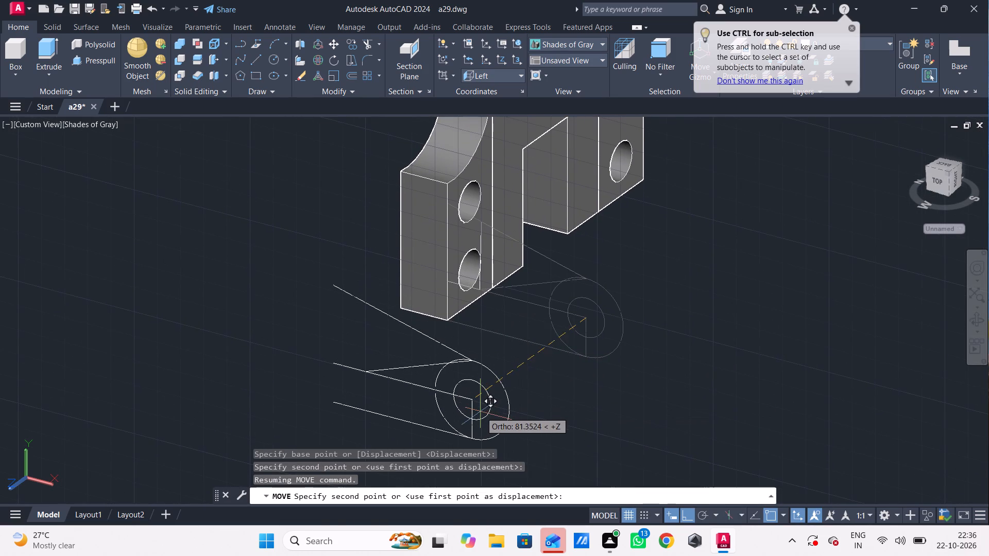
{"action": "left_click", "coordinate": [481, 412]}
{"action": "key", "text": "Escape"}
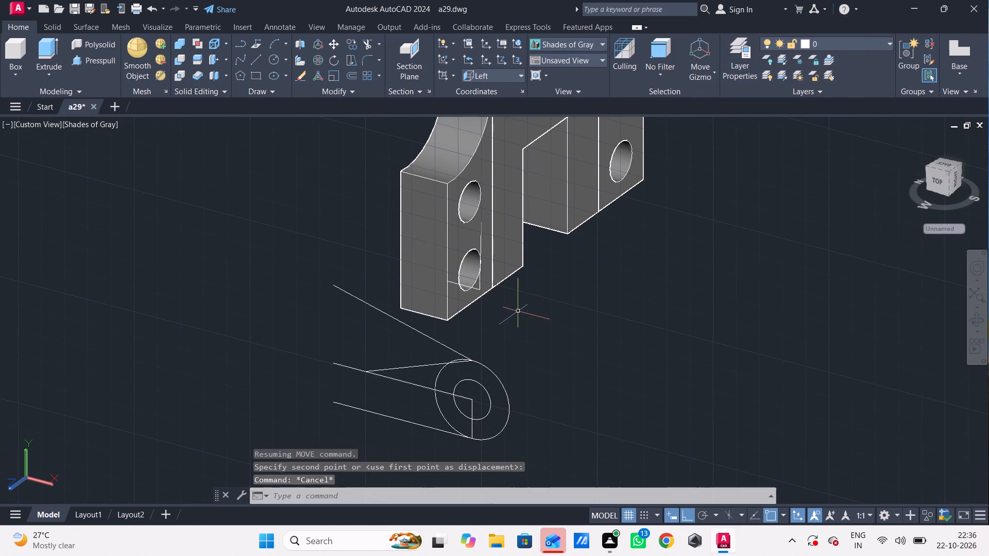
Erase the vertical line and the short horizontal line left beside the plate's lower hole.
{"action": "scroll", "coordinate": [511, 306], "scroll_direction": "up", "scroll_amount": 2}
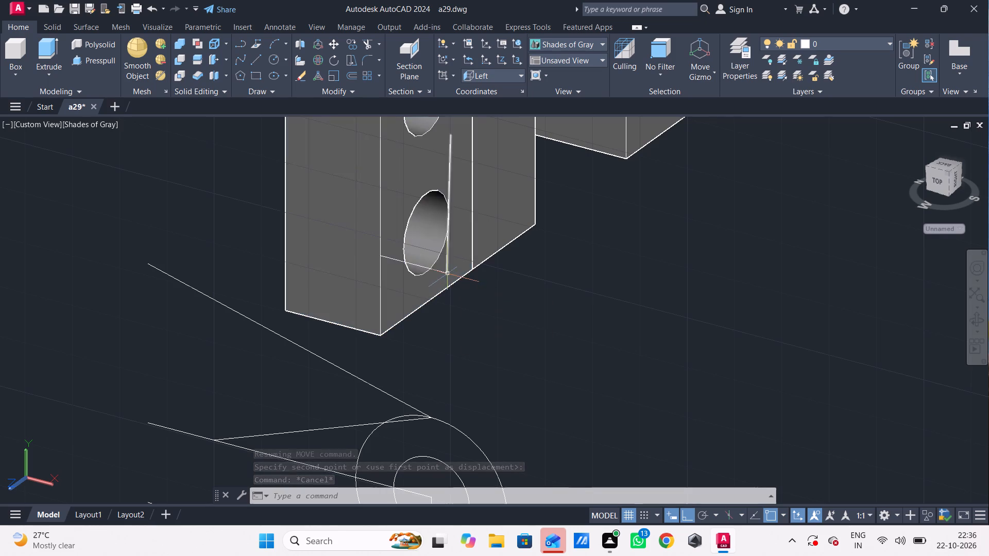
{"action": "left_click", "coordinate": [446, 275]}
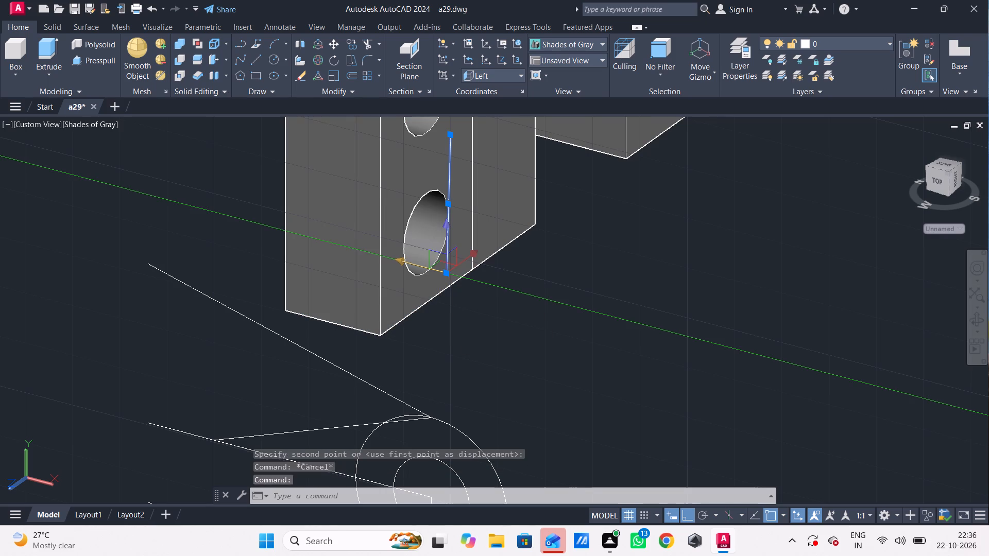
{"action": "scroll", "coordinate": [438, 268], "scroll_direction": "up", "scroll_amount": 2}
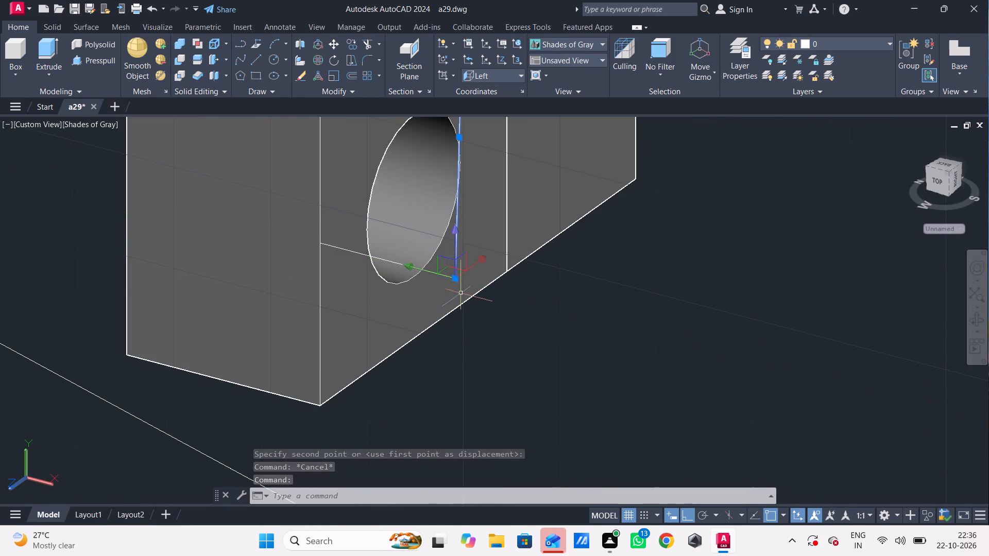
{"action": "left_click", "coordinate": [400, 264]}
{"action": "key", "text": "Delete"}
Draw a 16-long vertical line joining the free ends of the moved profile's middle and bottom lines.
{"action": "scroll", "coordinate": [454, 343], "scroll_direction": "down", "scroll_amount": 2}
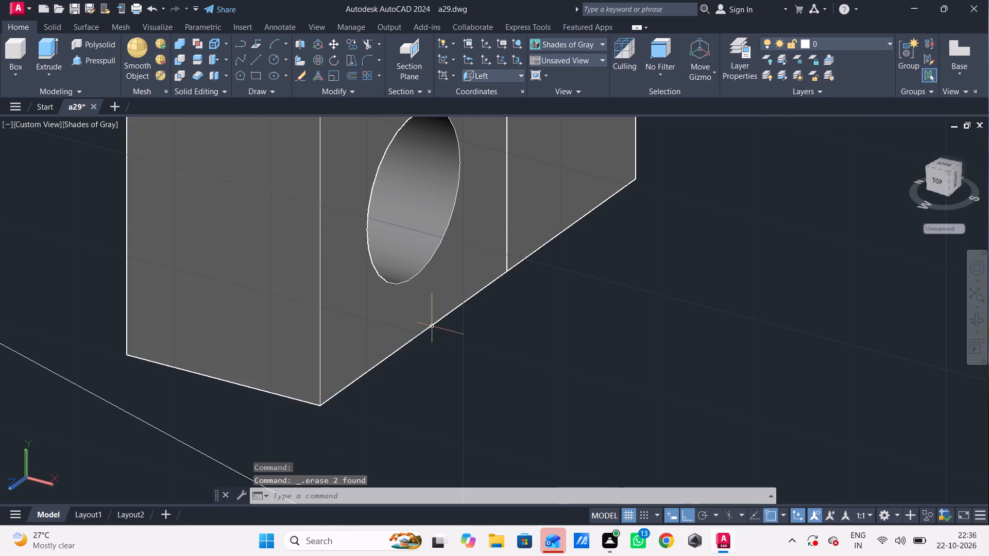
{"action": "scroll", "coordinate": [455, 343], "scroll_direction": "down", "scroll_amount": 2}
{"action": "middle_click_drag", "start_coordinate": [456, 352], "coordinate": [476, 337]}
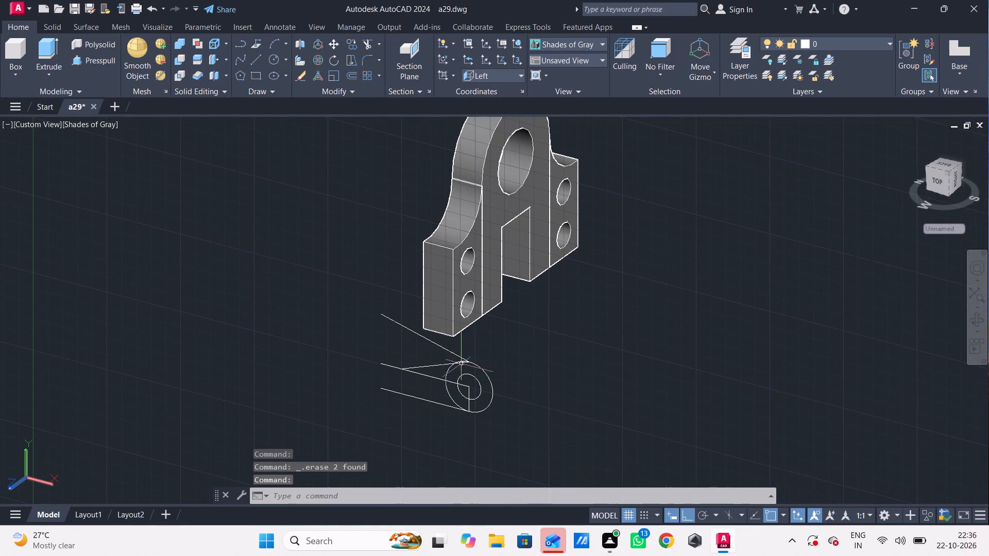
{"action": "key", "text": "l"}
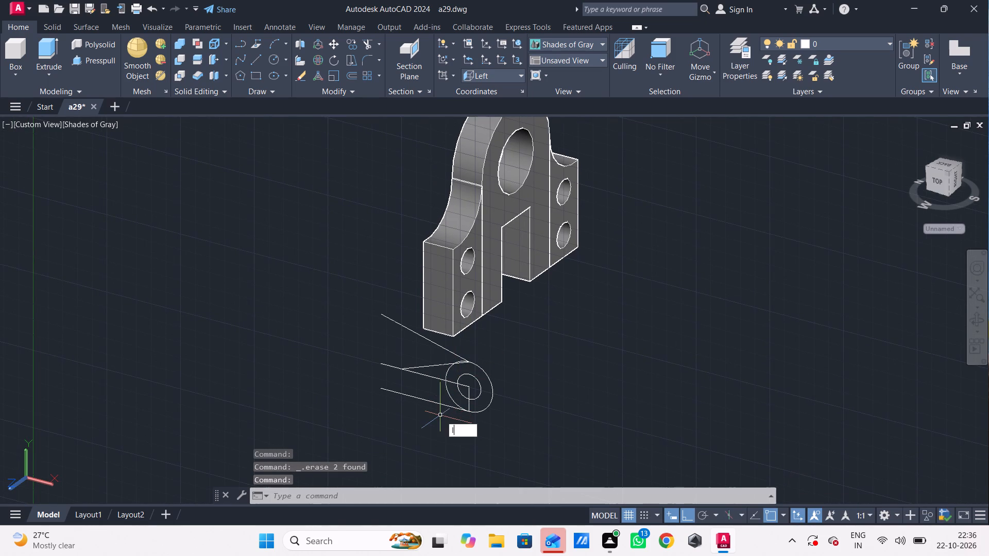
{"action": "key", "text": "Return"}
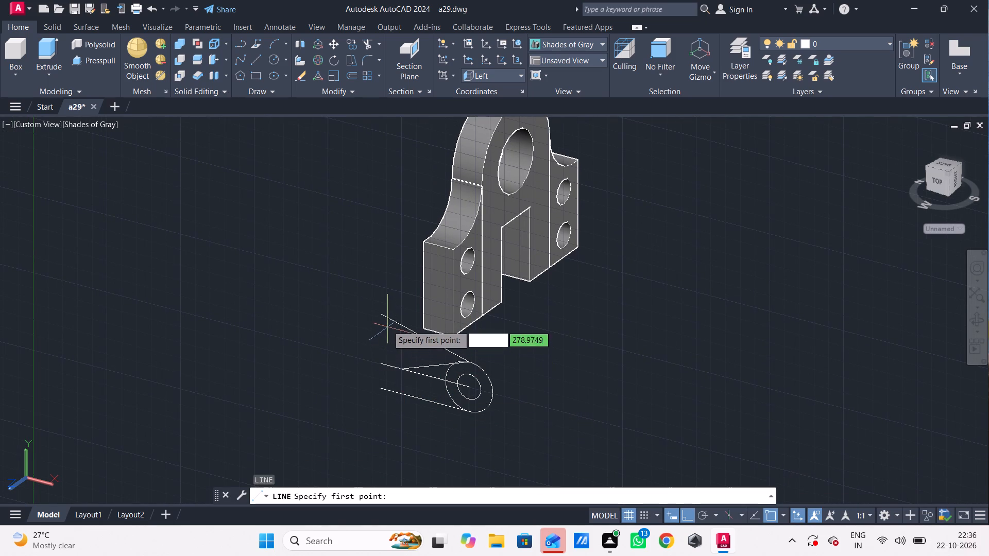
{"action": "left_click", "coordinate": [380, 361]}
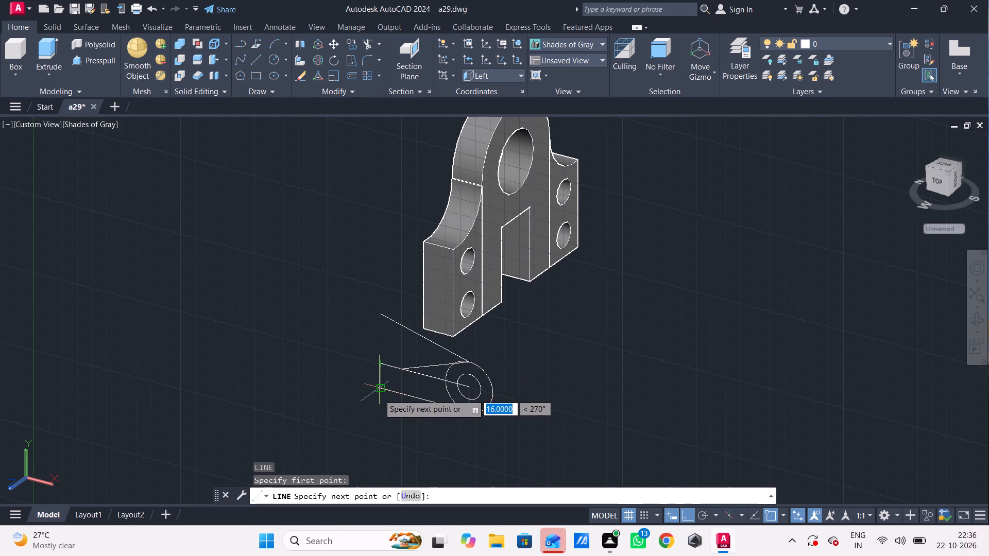
{"action": "left_click", "coordinate": [379, 387]}
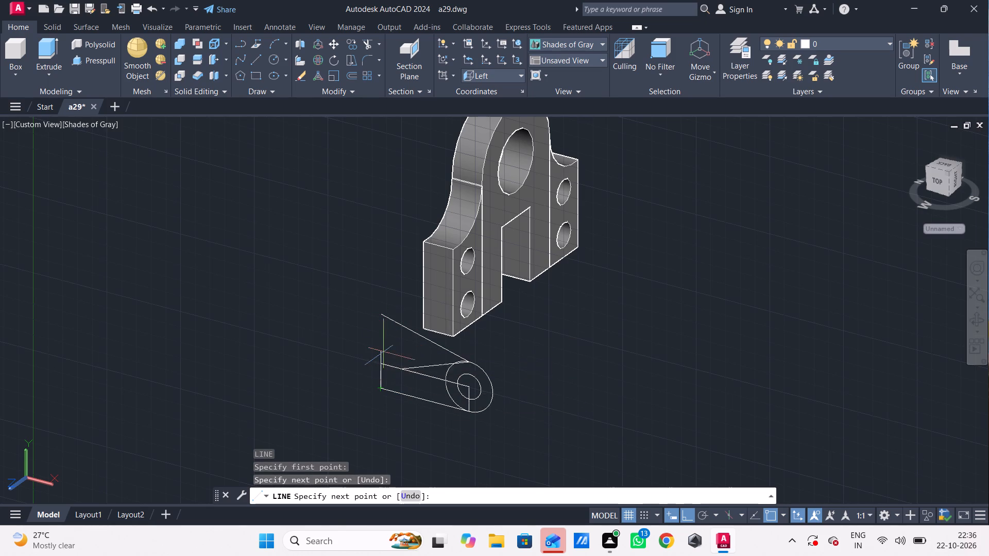
{"action": "key", "text": "Escape"}
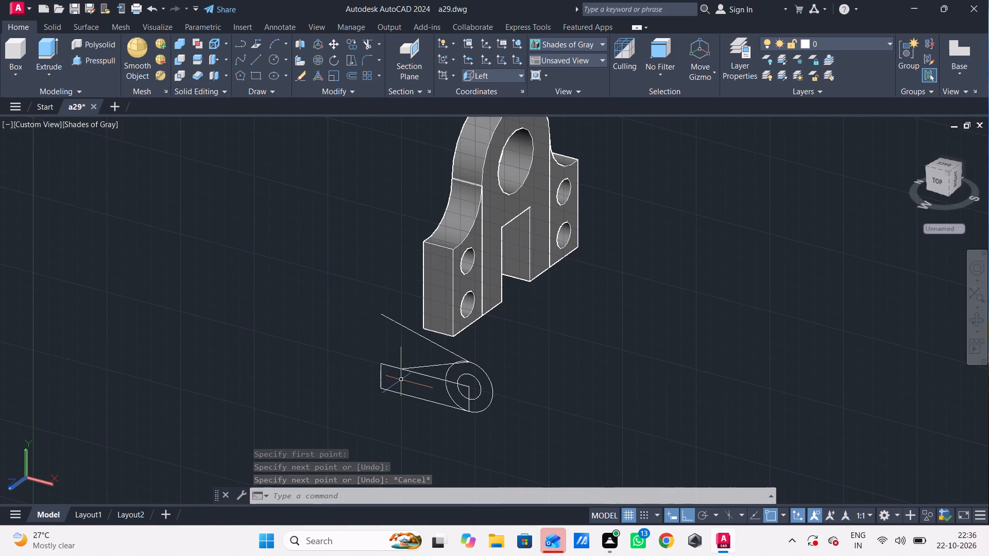
Draw a near-vertical line about 28 long from the lower sloping line's end on the middle line up to the upper sloping line.
{"action": "key", "text": "l"}
{"action": "key", "text": "Return"}
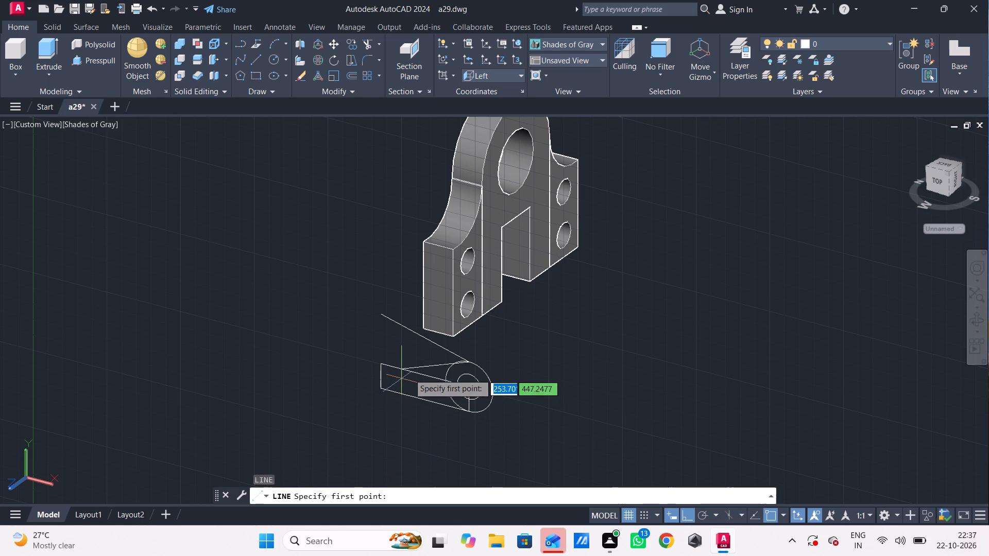
{"action": "scroll", "coordinate": [408, 371], "scroll_direction": "up", "scroll_amount": 7}
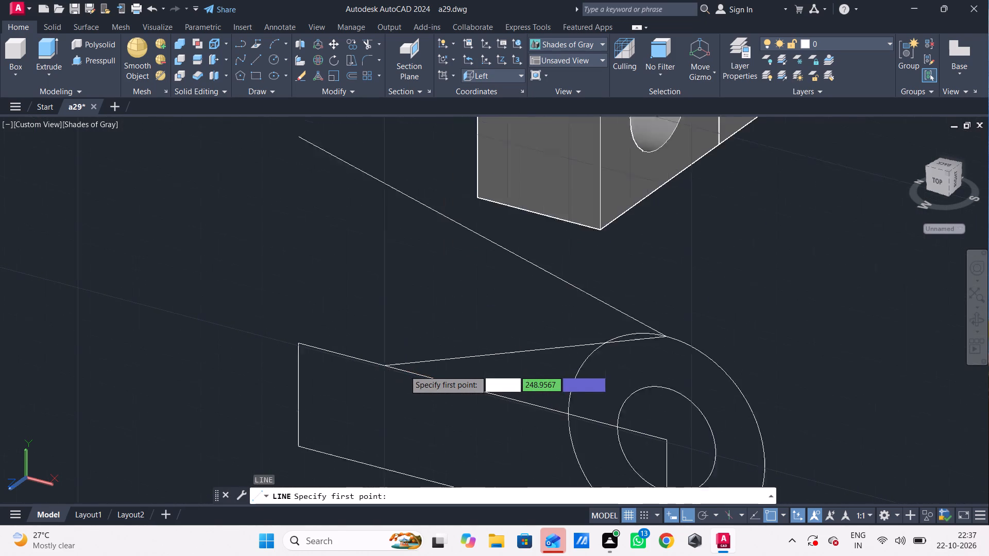
{"action": "left_click", "coordinate": [379, 368]}
{"action": "middle_click_drag", "start_coordinate": [423, 106], "coordinate": [445, 122]}
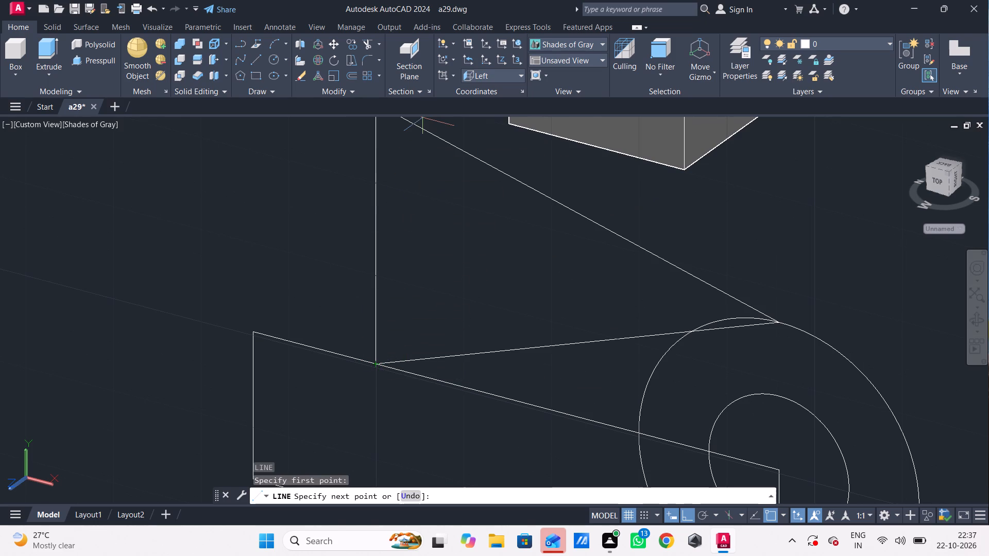
{"action": "middle_click_drag", "start_coordinate": [445, 122], "coordinate": [468, 207]}
{"action": "middle_click_drag", "start_coordinate": [423, 185], "coordinate": [432, 223]}
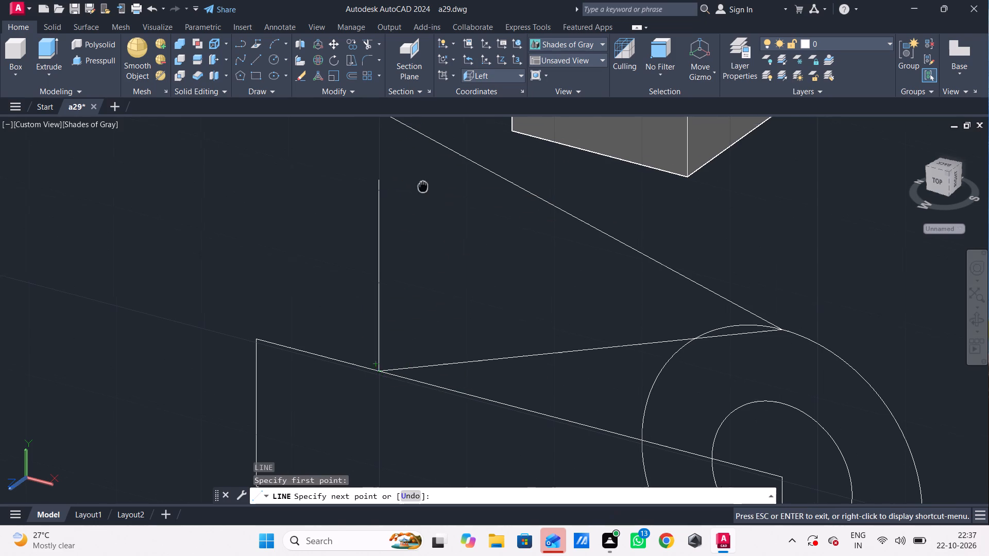
{"action": "middle_click_drag", "start_coordinate": [432, 223], "coordinate": [434, 277]}
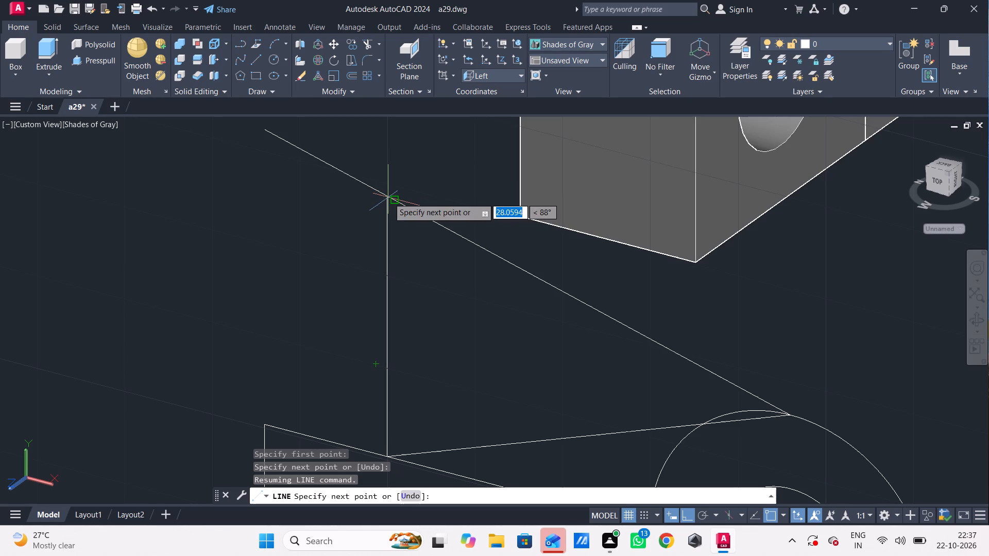
{"action": "left_click", "coordinate": [394, 203]}
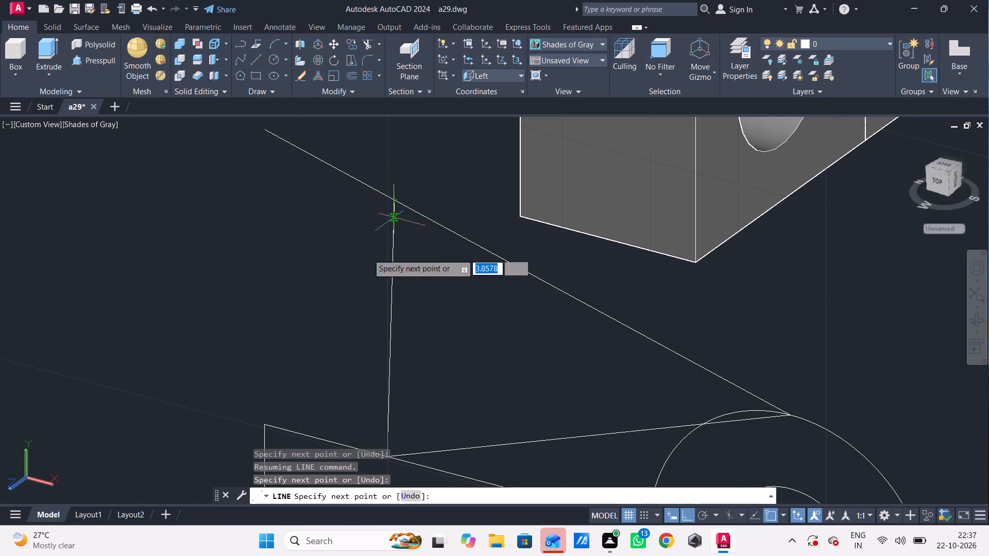
{"action": "key", "text": "Escape"}
{"action": "scroll", "coordinate": [326, 248], "scroll_direction": "down", "scroll_amount": 2}
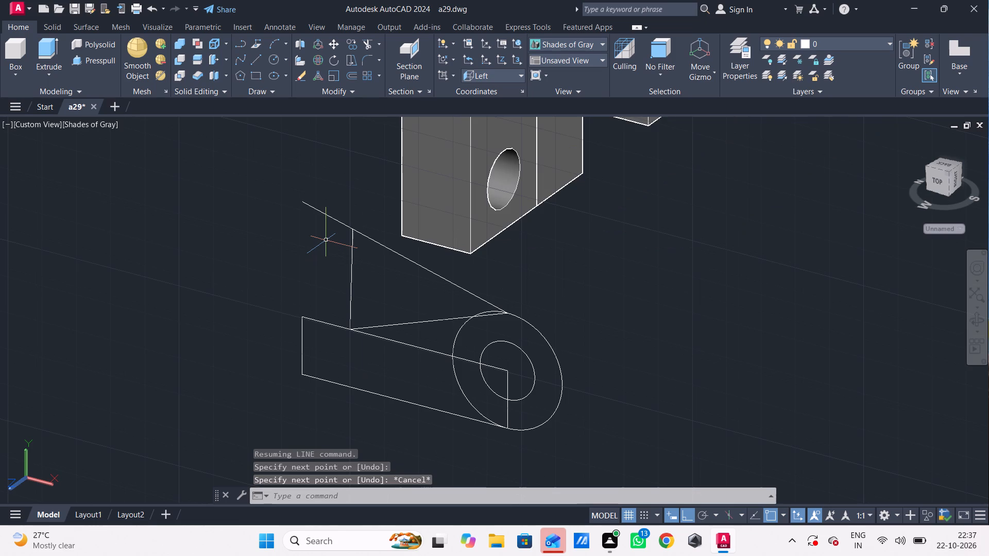
Draw a 32-long vertical line from the middle line's outer end up to the free end of the upper sloping line.
{"action": "key", "text": "l"}
{"action": "key", "text": "Return"}
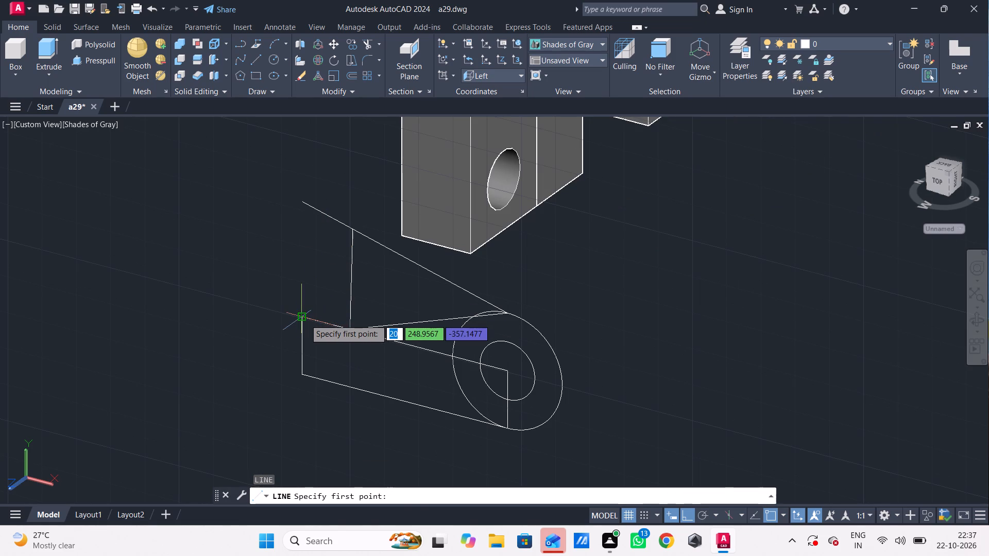
{"action": "left_click", "coordinate": [305, 319]}
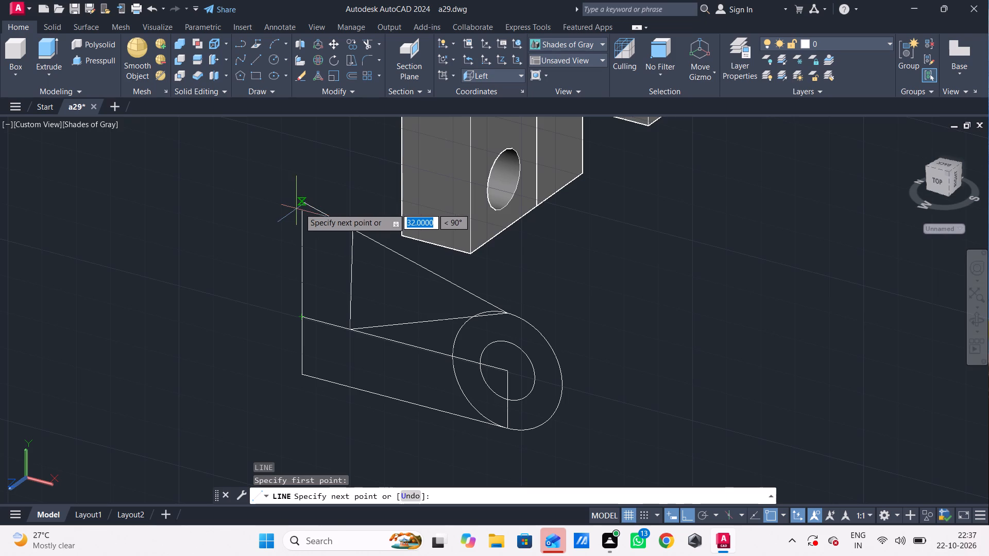
{"action": "left_click", "coordinate": [302, 206]}
{"action": "key", "text": "Escape"}
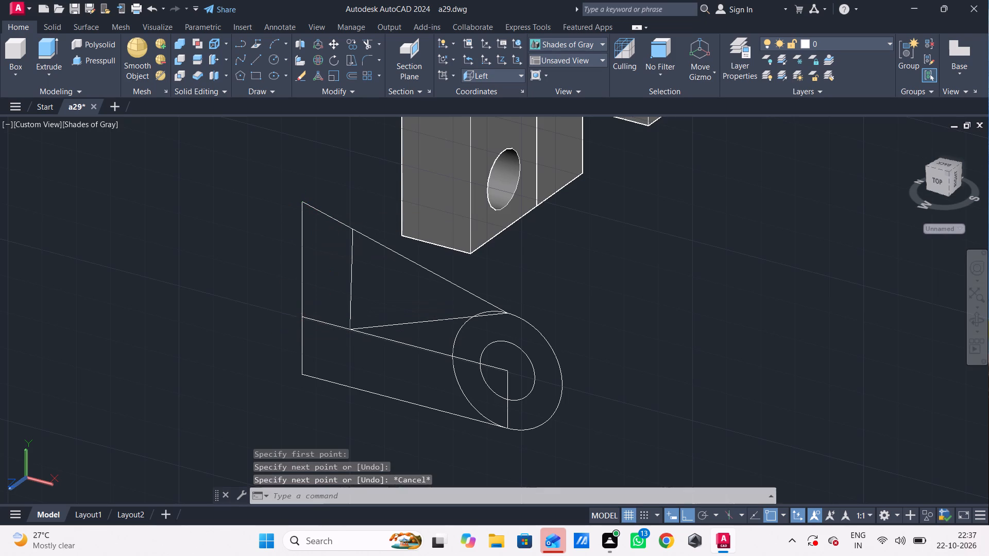
Trim the outer circle's arc above the middle line and the upper sloping line between the near-vertical line and the circle.
{"action": "type", "text": "tr"}
{"action": "key", "text": "space"}
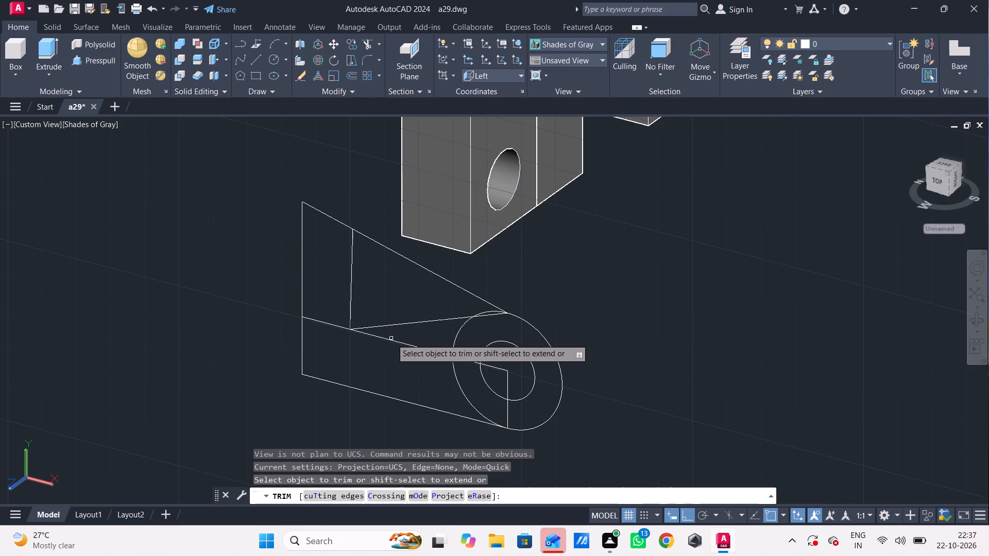
{"action": "left_click", "coordinate": [391, 339]}
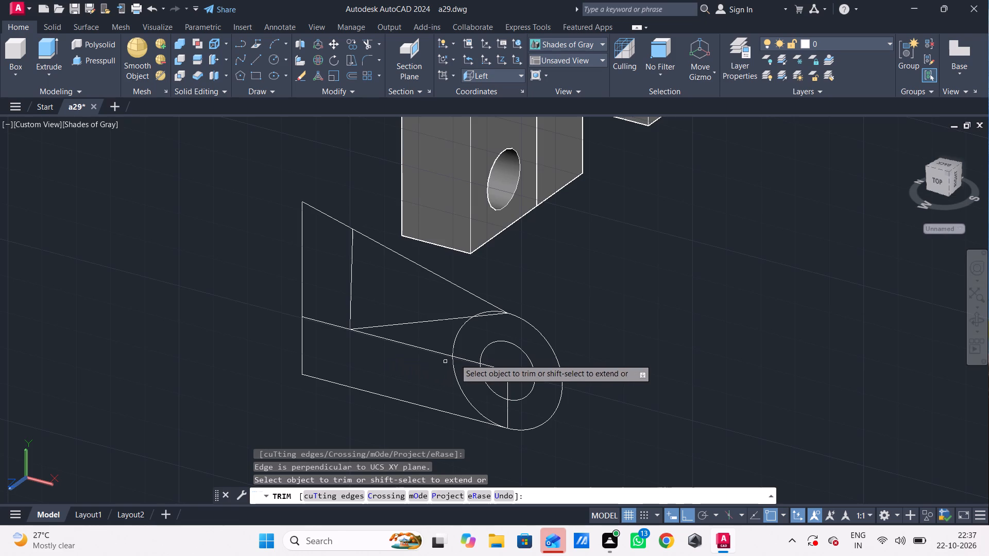
{"action": "scroll", "coordinate": [458, 335], "scroll_direction": "up", "scroll_amount": 5}
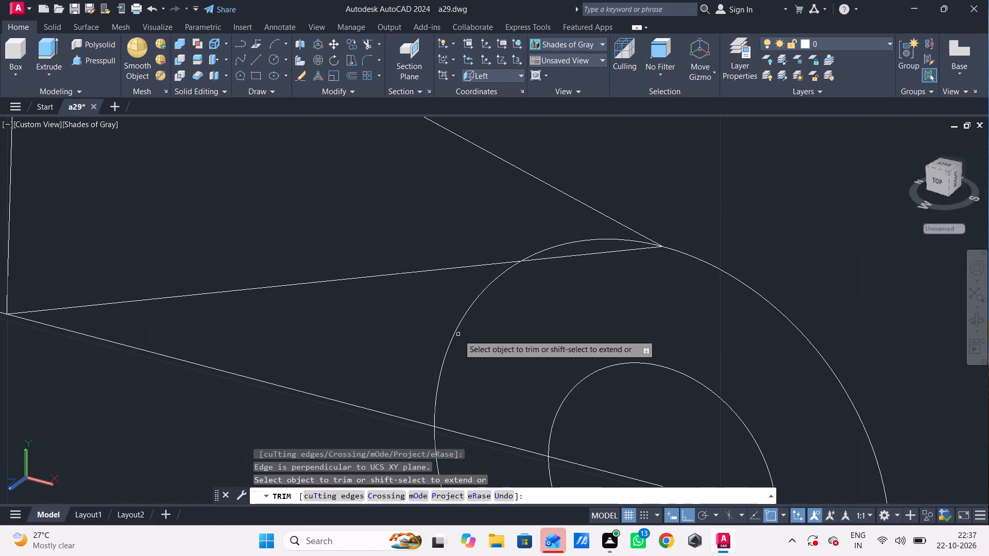
{"action": "left_click", "coordinate": [458, 335]}
{"action": "left_click", "coordinate": [415, 337]}
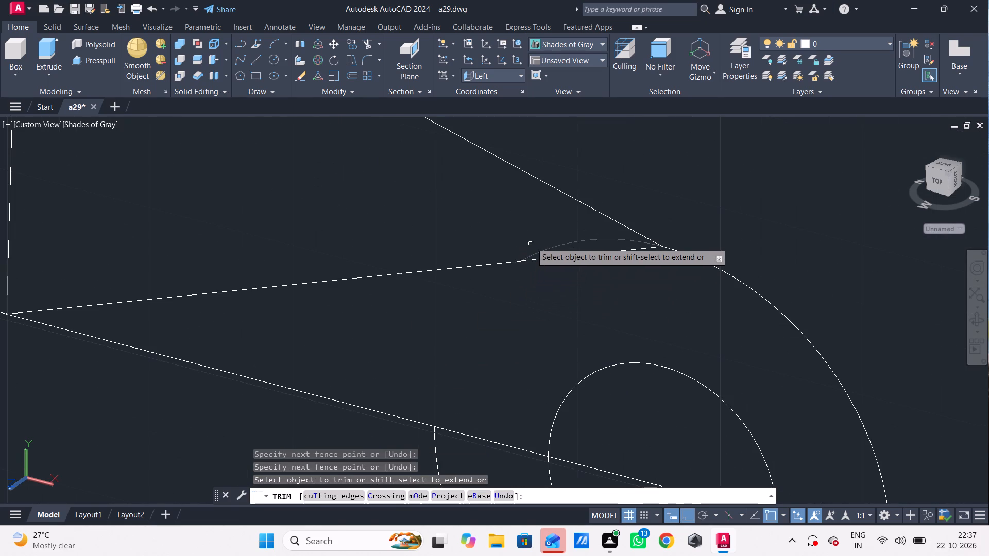
{"action": "left_click_drag", "start_coordinate": [531, 242], "coordinate": [536, 246]}
{"action": "left_click", "coordinate": [551, 254]}
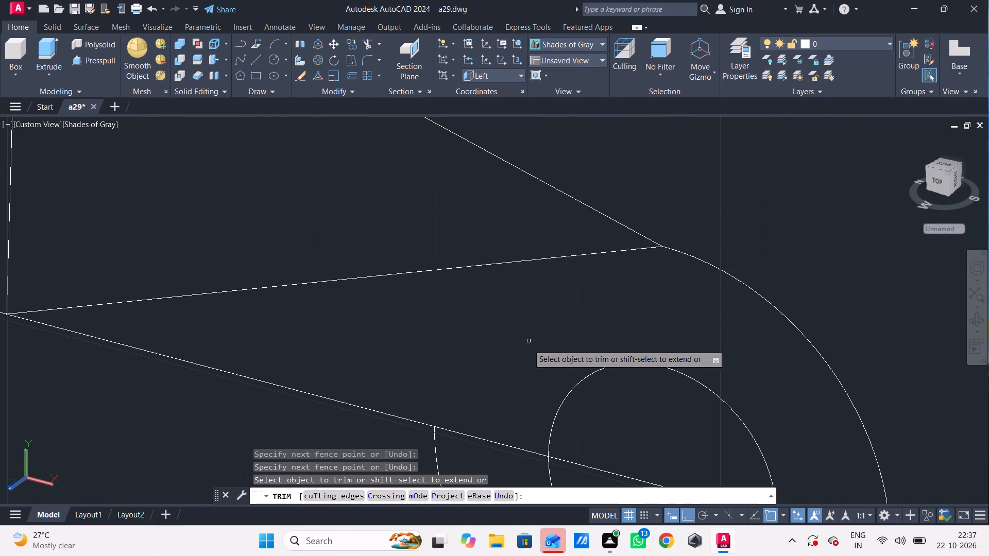
{"action": "left_click", "coordinate": [592, 178]}
{"action": "left_click", "coordinate": [499, 218]}
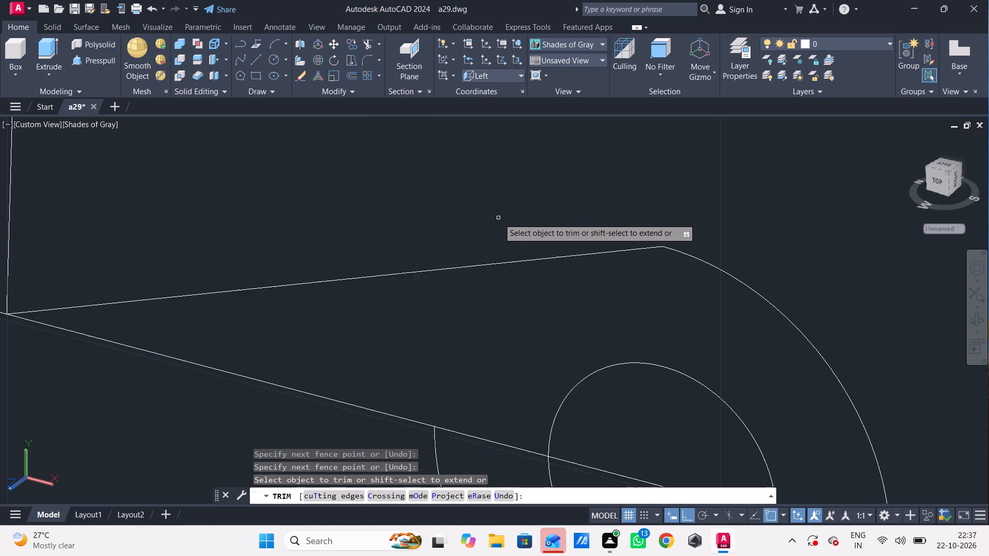
Trim the outer circle's remaining inner arc between the middle line and the bottom line.
{"action": "scroll", "coordinate": [499, 218], "scroll_direction": "down", "scroll_amount": 2}
{"action": "scroll", "coordinate": [491, 276], "scroll_direction": "down", "scroll_amount": 1}
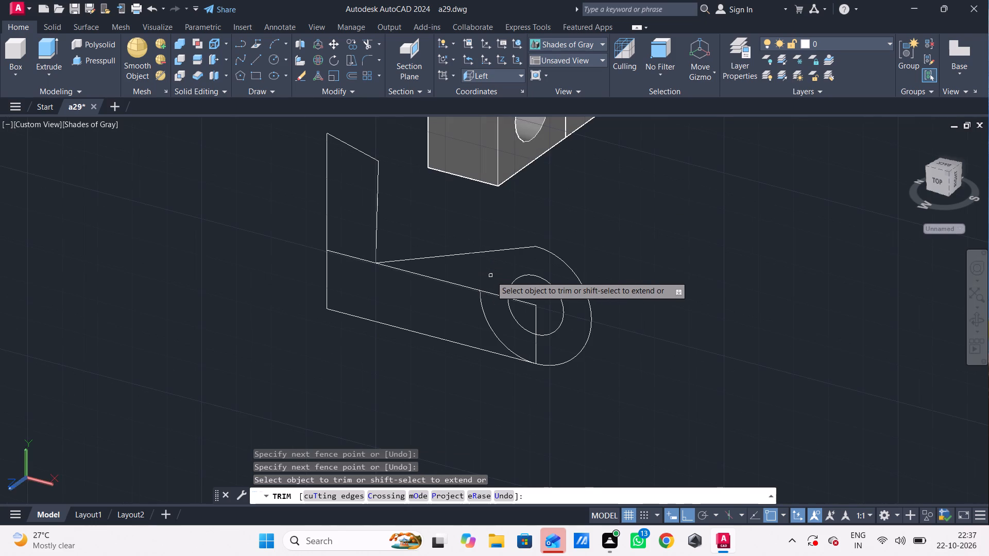
{"action": "left_click", "coordinate": [487, 316]}
{"action": "scroll", "coordinate": [472, 318], "scroll_direction": "up", "scroll_amount": 3}
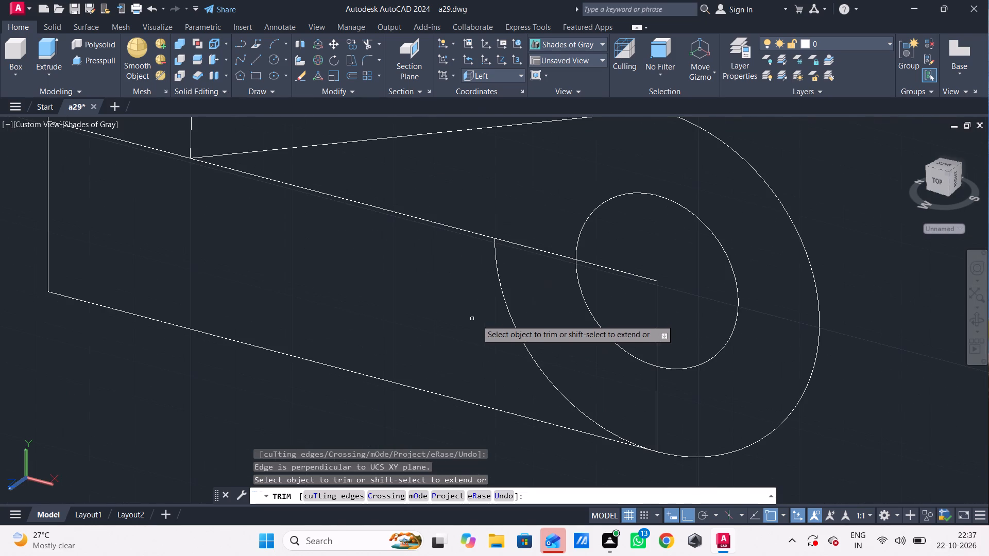
{"action": "left_click_drag", "start_coordinate": [480, 321], "coordinate": [486, 323]}
{"action": "left_click", "coordinate": [544, 323]}
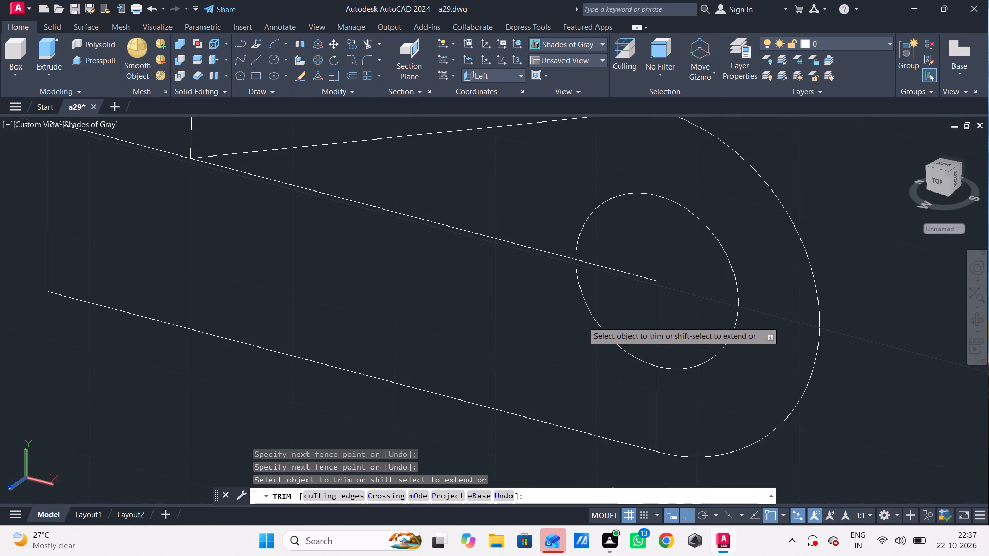
{"action": "key", "text": "Escape"}
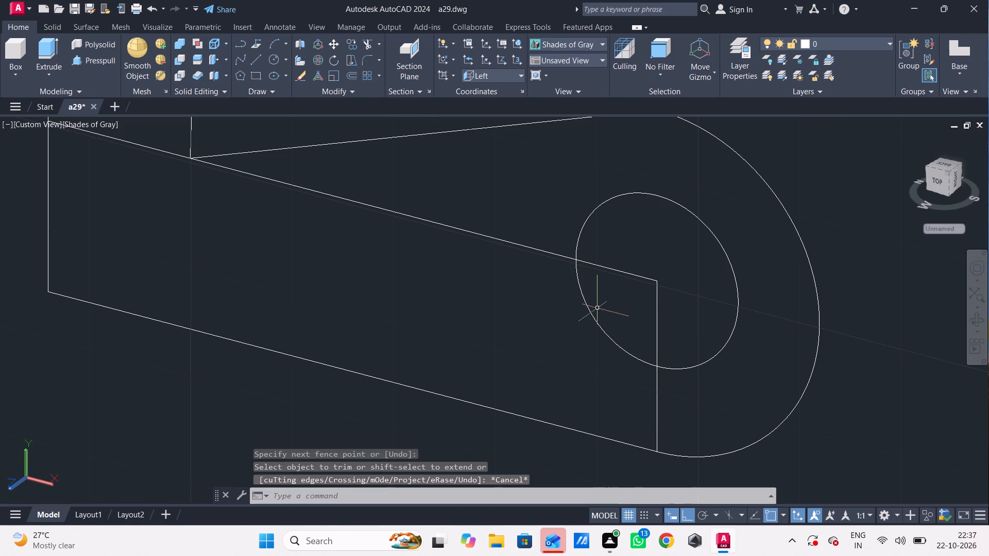
Erase the middle line and the short vertical line that meet at the circle's centre.
{"action": "left_click", "coordinate": [658, 256]}
{"action": "left_click", "coordinate": [629, 312]}
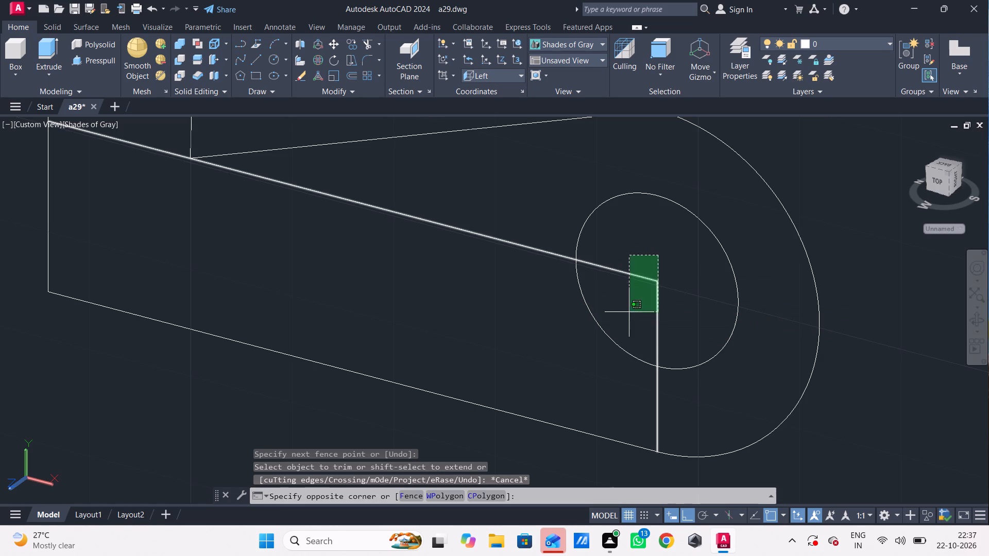
{"action": "key", "text": "Delete"}
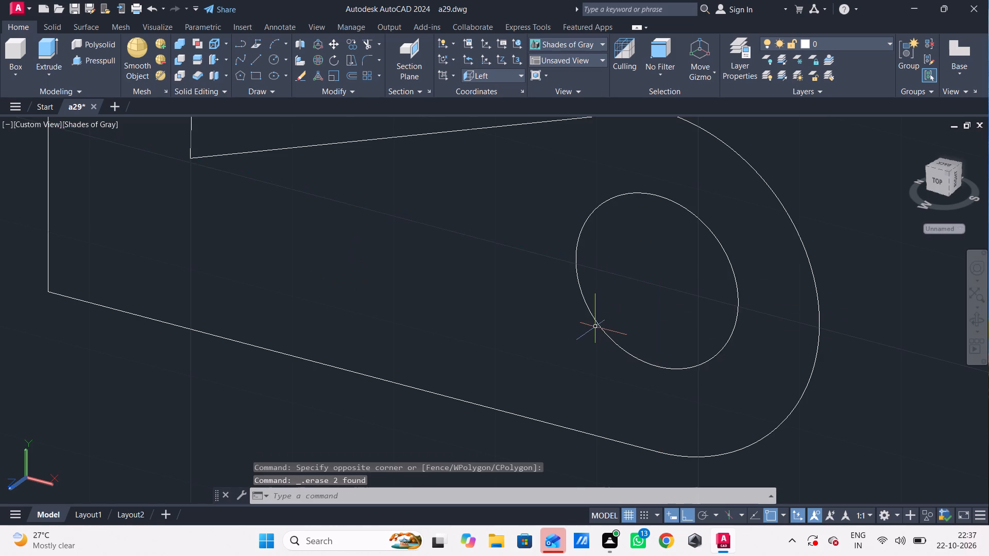
Join the arm's outline lines and outer arc into one closed polyline.
{"action": "scroll", "coordinate": [595, 327], "scroll_direction": "down", "scroll_amount": 3}
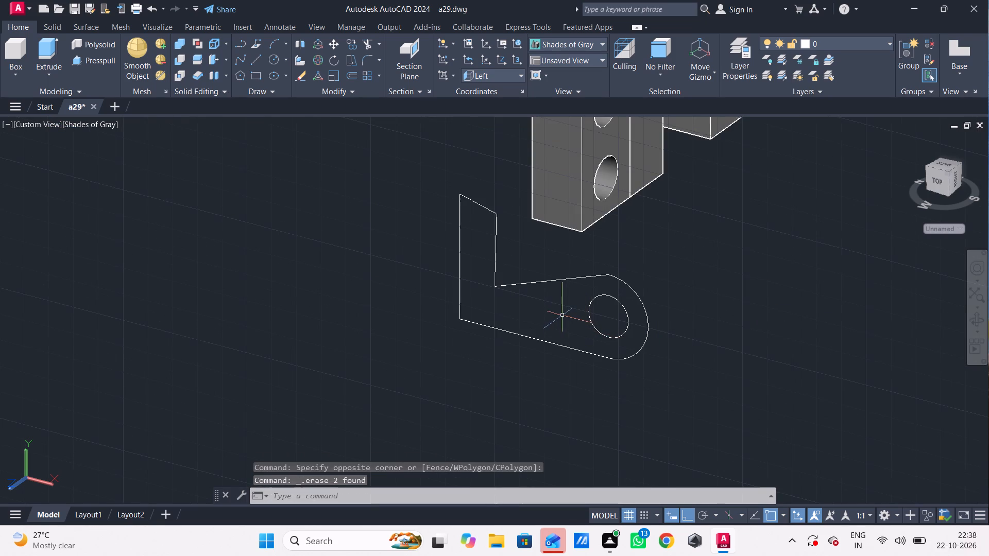
{"action": "left_click_drag", "start_coordinate": [714, 286], "coordinate": [714, 293]}
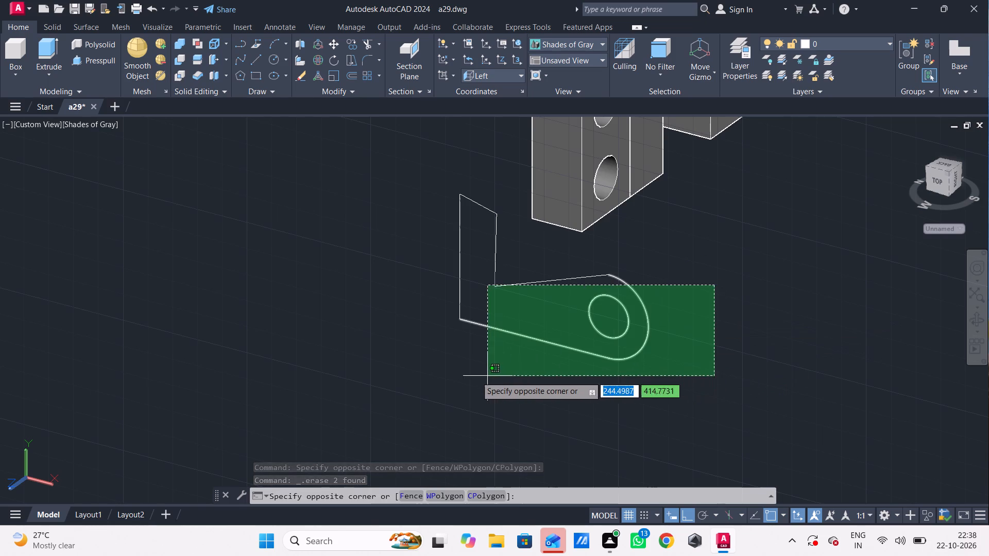
{"action": "left_click", "coordinate": [416, 359]}
{"action": "left_click", "coordinate": [517, 186]}
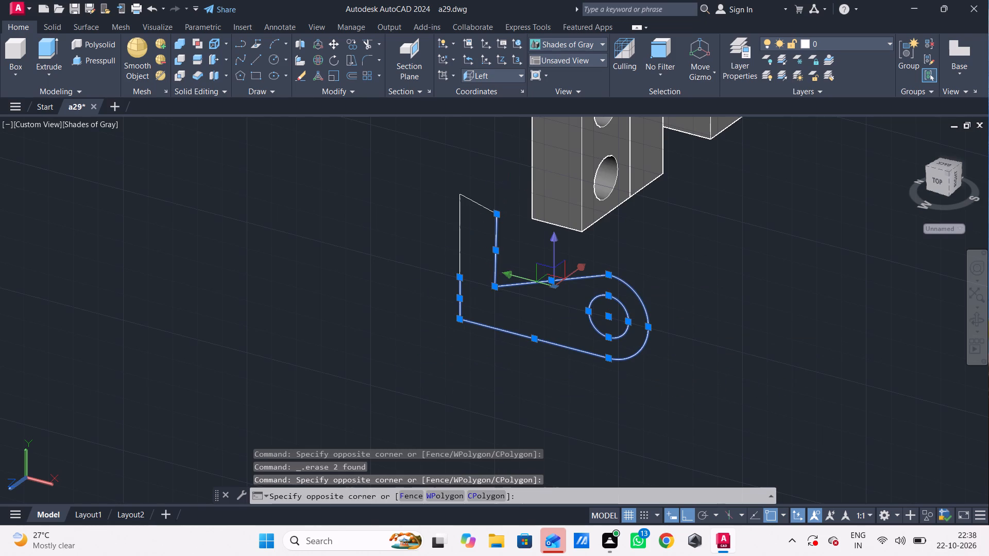
{"action": "left_click", "coordinate": [442, 254]}
{"action": "key", "text": "j"}
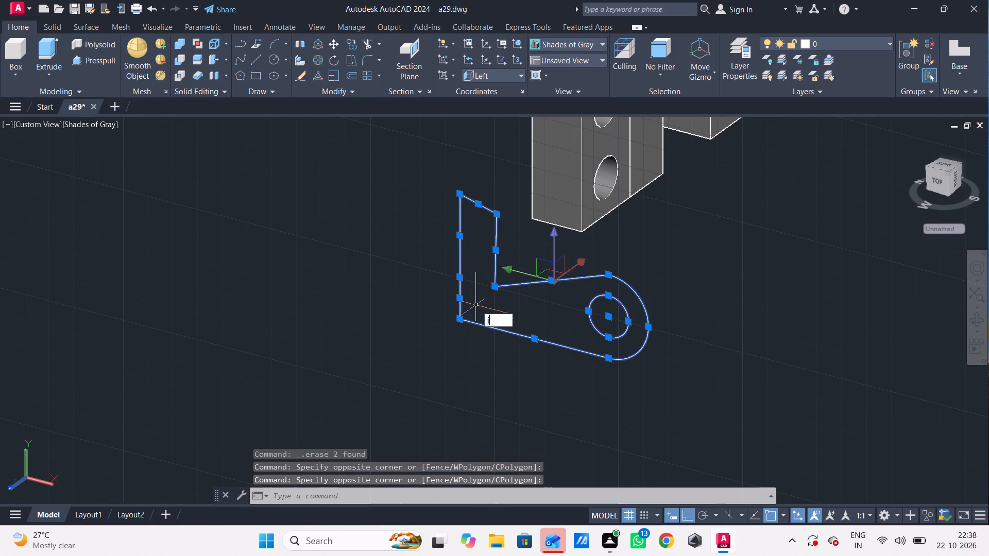
{"action": "left_click", "coordinate": [502, 331]}
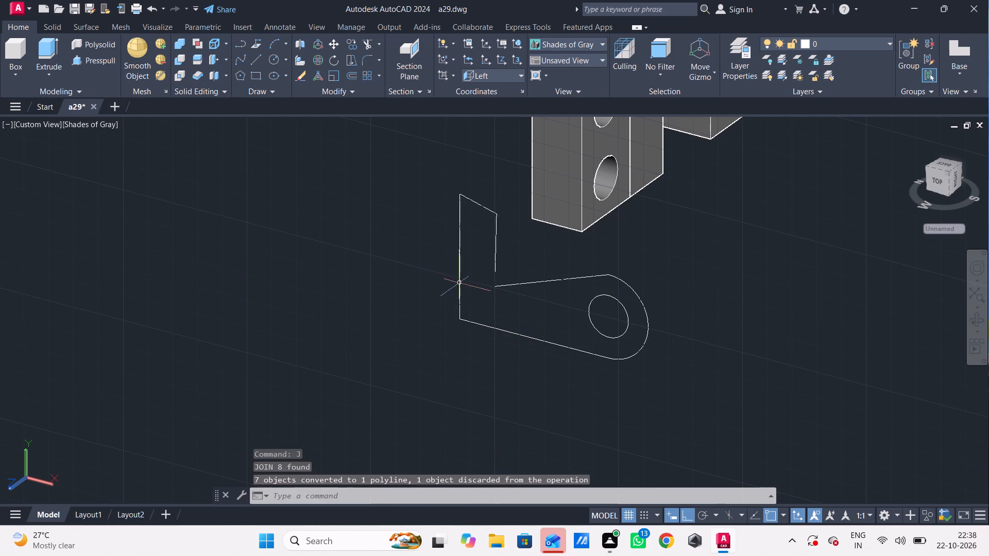
Press-pull the closed L-shaped arm profile to a height of 18.
{"action": "left_click", "coordinate": [101, 60]}
{"action": "left_click", "coordinate": [536, 280]}
{"action": "left_click", "coordinate": [536, 282]}
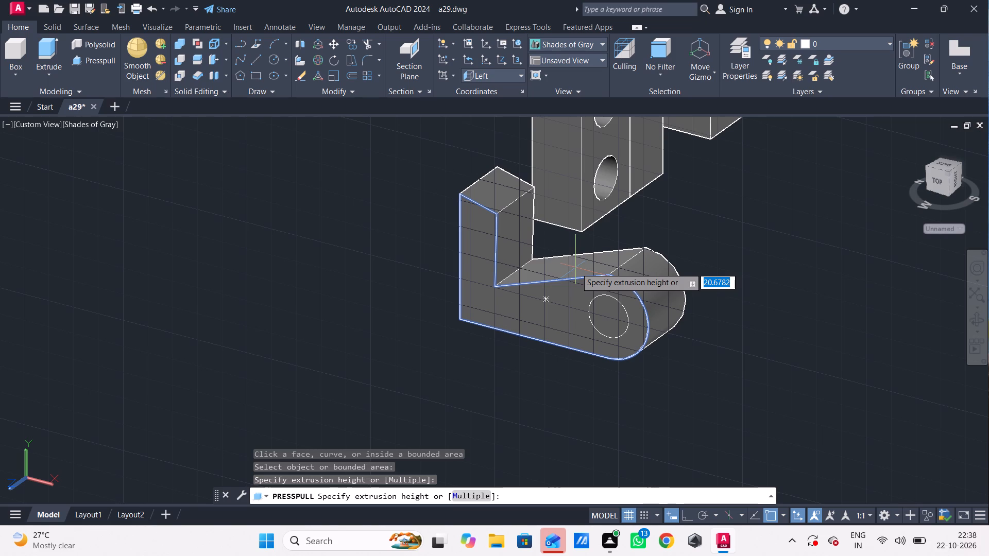
{"action": "type", "text": "18"}
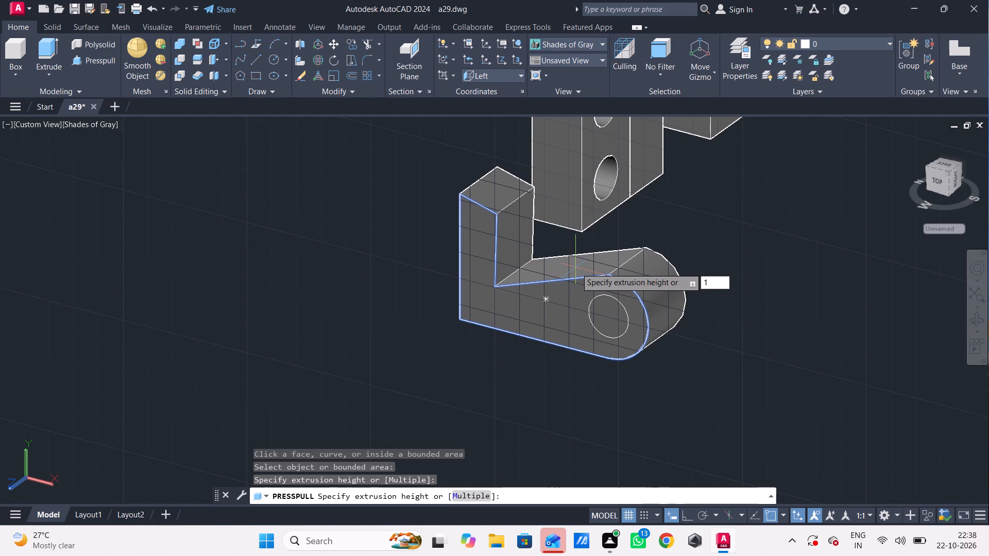
{"action": "key", "text": "Return"}
Press-pull the small circle through the arm's rounded end to cut the hole.
{"action": "middle_click_drag", "start_coordinate": [639, 320], "coordinate": [634, 330], "text": "shift"}
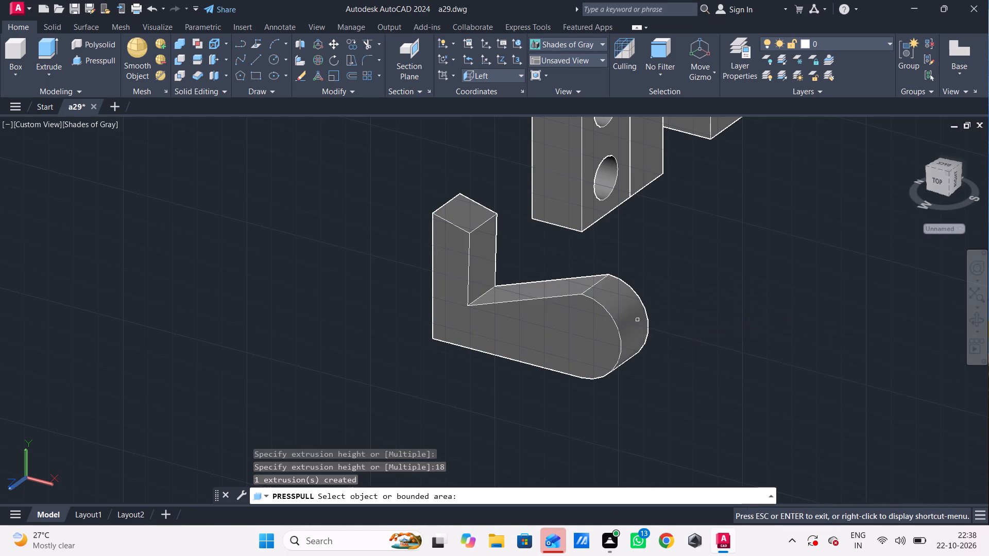
{"action": "middle_click_drag", "start_coordinate": [634, 330], "coordinate": [532, 334], "text": "shift"}
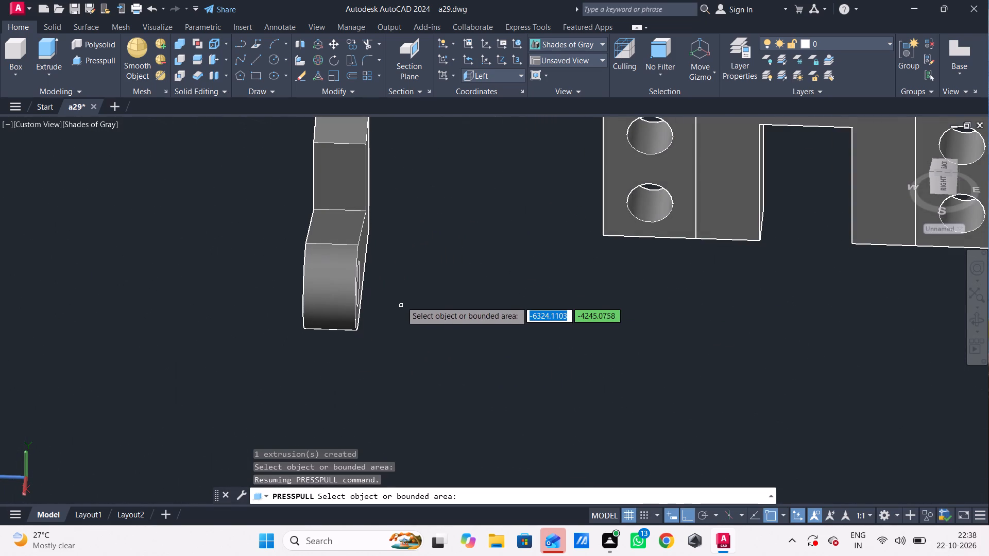
{"action": "middle_click_drag", "start_coordinate": [401, 301], "coordinate": [309, 291], "text": "shift"}
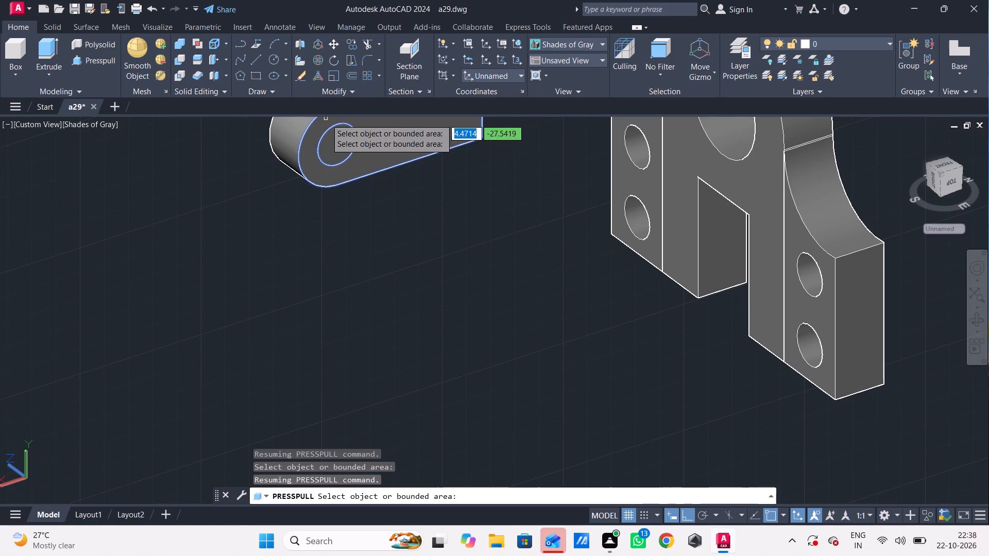
{"action": "left_click", "coordinate": [331, 133]}
{"action": "middle_click_drag", "start_coordinate": [271, 149], "coordinate": [288, 204]}
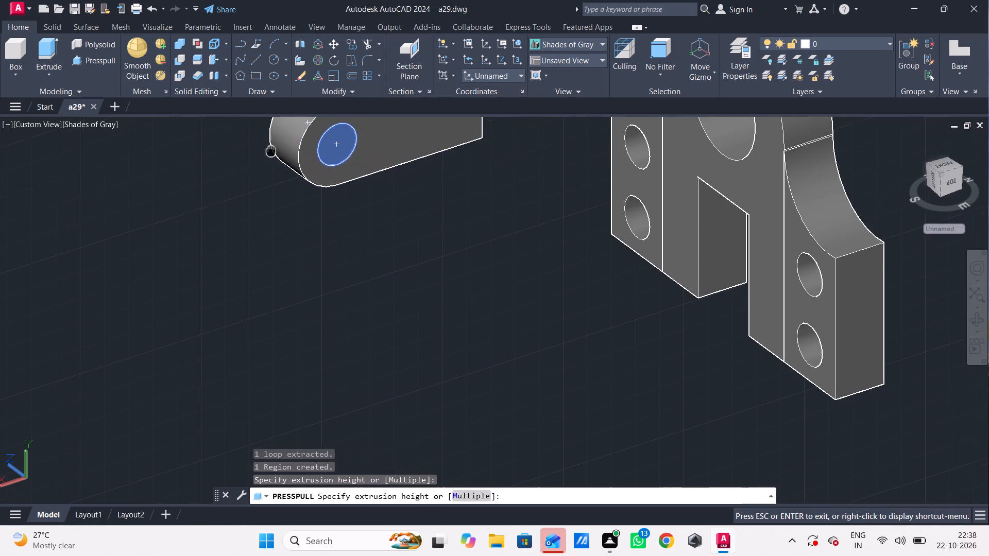
{"action": "middle_click_drag", "start_coordinate": [288, 204], "coordinate": [358, 321]}
{"action": "left_click", "coordinate": [333, 258]}
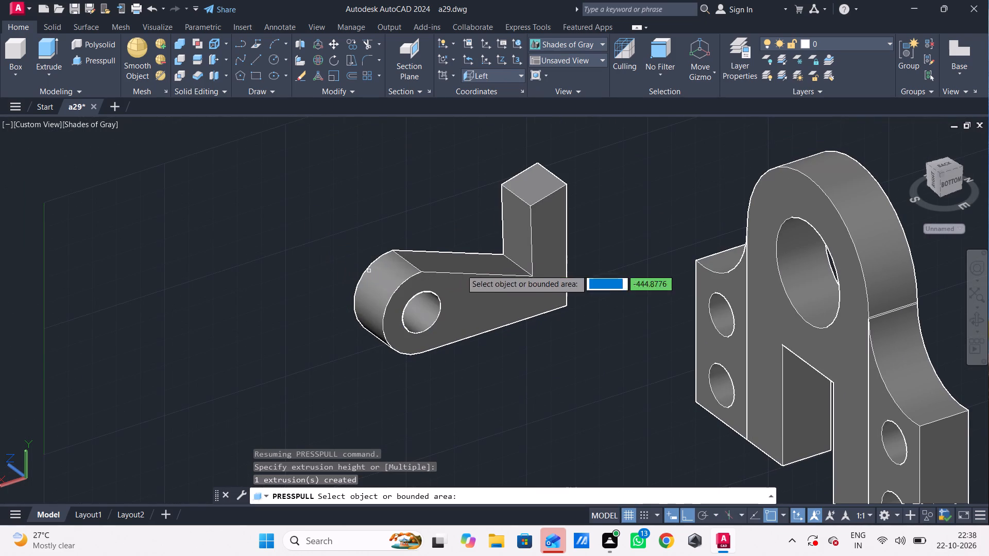
Move the L-shaped arm by its lower back corner onto the plate's bottom edge, where the side flange meets the central body.
{"action": "middle_click_drag", "start_coordinate": [487, 259], "coordinate": [570, 260], "text": "shift"}
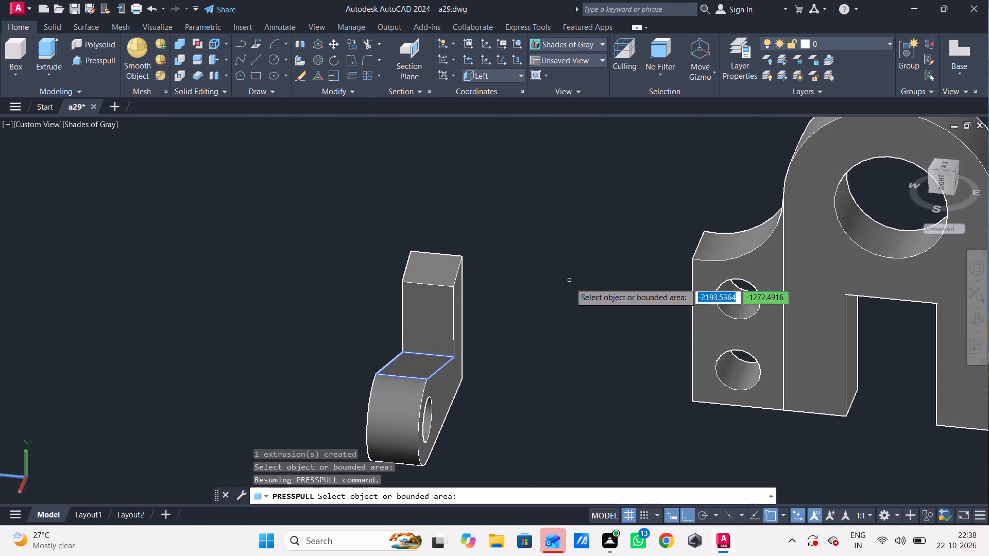
{"action": "scroll", "coordinate": [544, 325], "scroll_direction": "down", "scroll_amount": 1}
{"action": "middle_click_drag", "start_coordinate": [536, 324], "coordinate": [539, 304]}
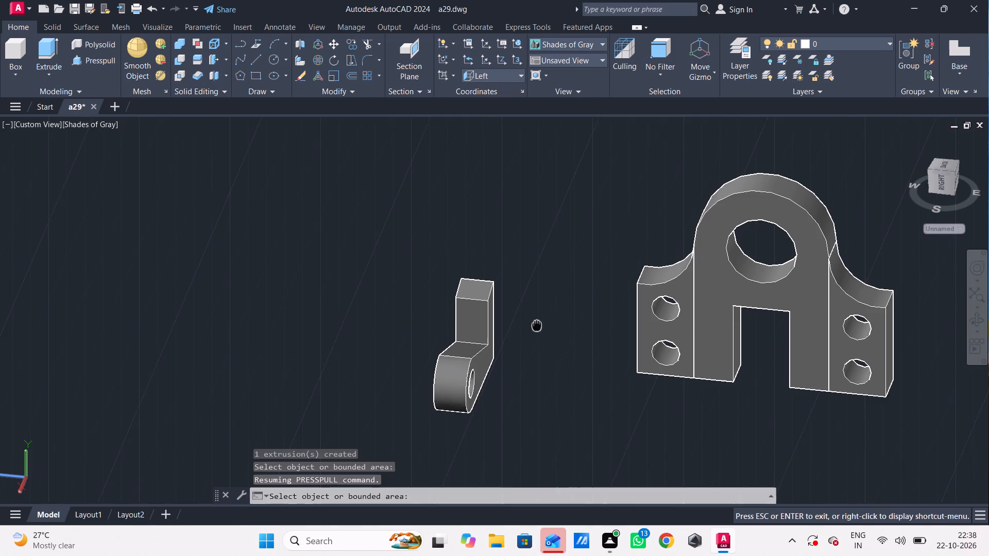
{"action": "middle_click_drag", "start_coordinate": [539, 304], "coordinate": [539, 303]}
{"action": "left_click", "coordinate": [500, 246]}
{"action": "key", "text": "Escape"}
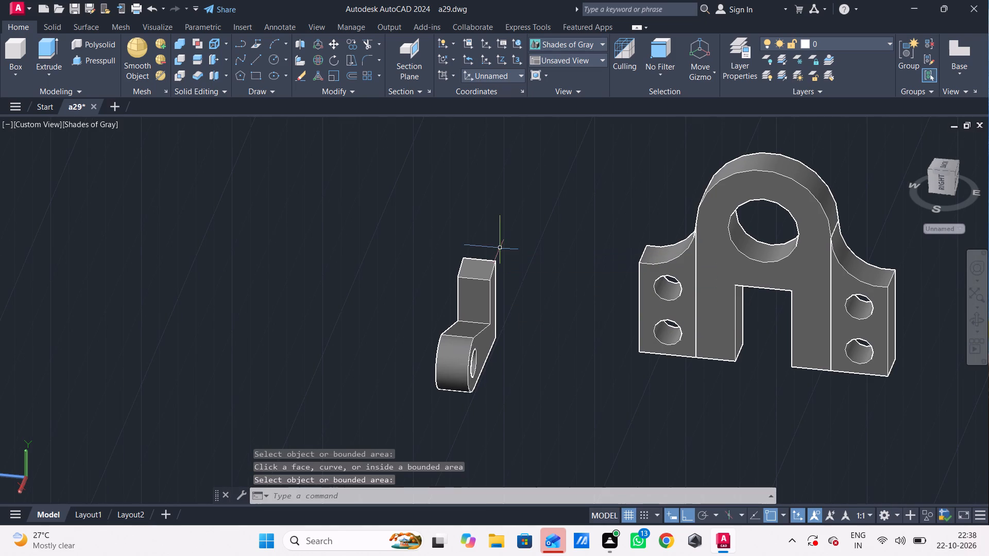
{"action": "left_click_drag", "start_coordinate": [500, 249], "coordinate": [504, 279]}
{"action": "left_click", "coordinate": [428, 370]}
{"action": "type", "text": "m"}
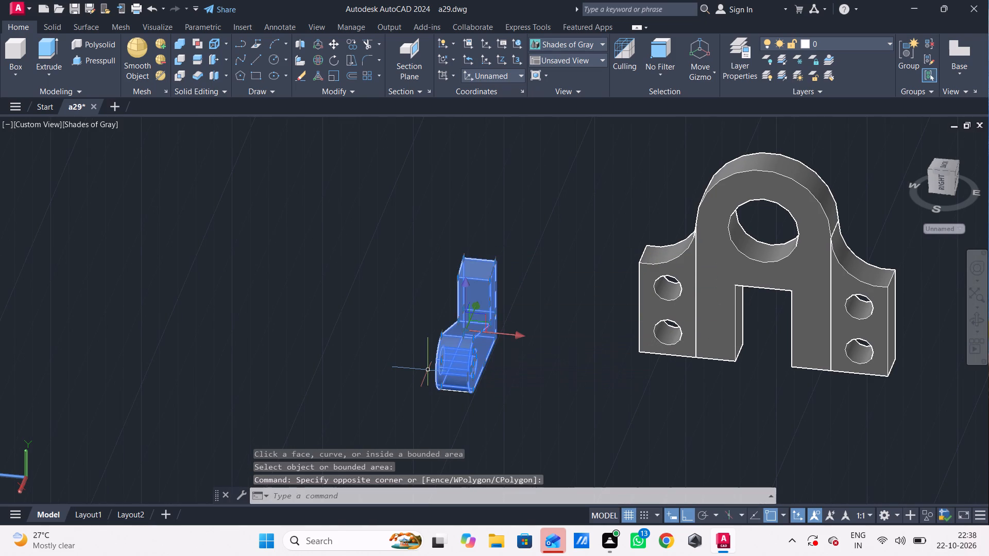
{"action": "key", "text": "space"}
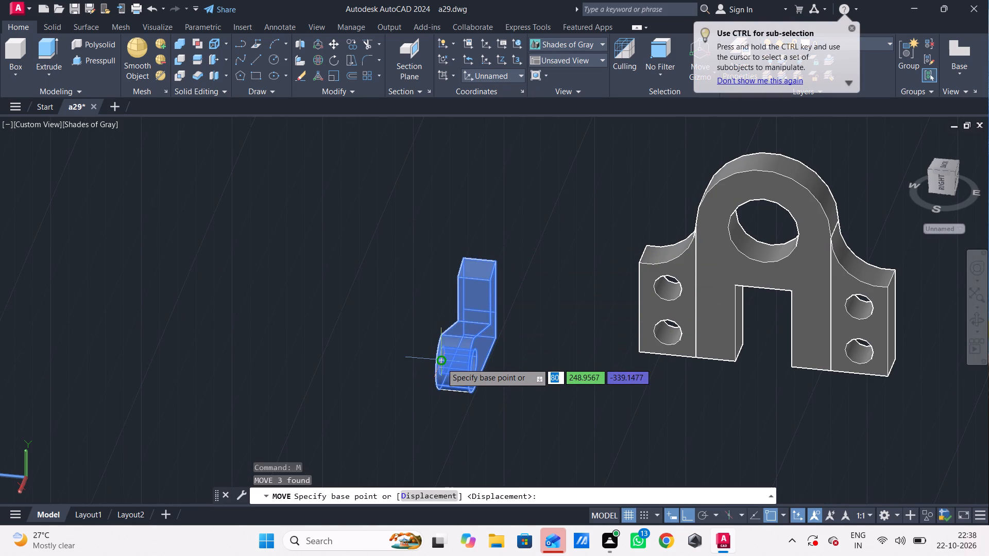
{"action": "middle_click_drag", "start_coordinate": [457, 361], "coordinate": [519, 358], "text": "shift"}
{"action": "left_click", "coordinate": [494, 416]}
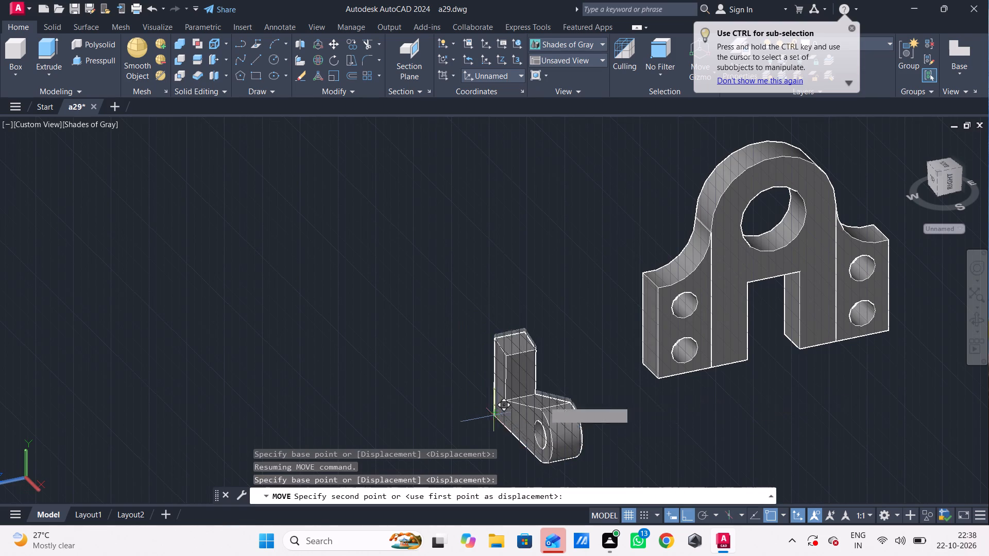
{"action": "left_click", "coordinate": [717, 367]}
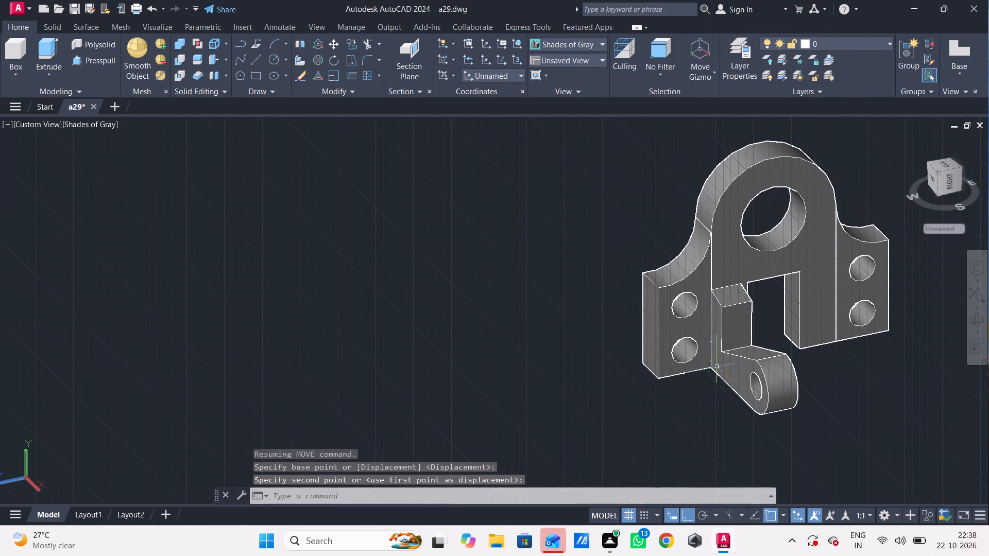
Draw a 60-long line outward from the opposite flange's lower outer corner, followed by a 14-long vertical line upward.
{"action": "middle_click_drag", "start_coordinate": [720, 407], "coordinate": [747, 402], "text": "shift"}
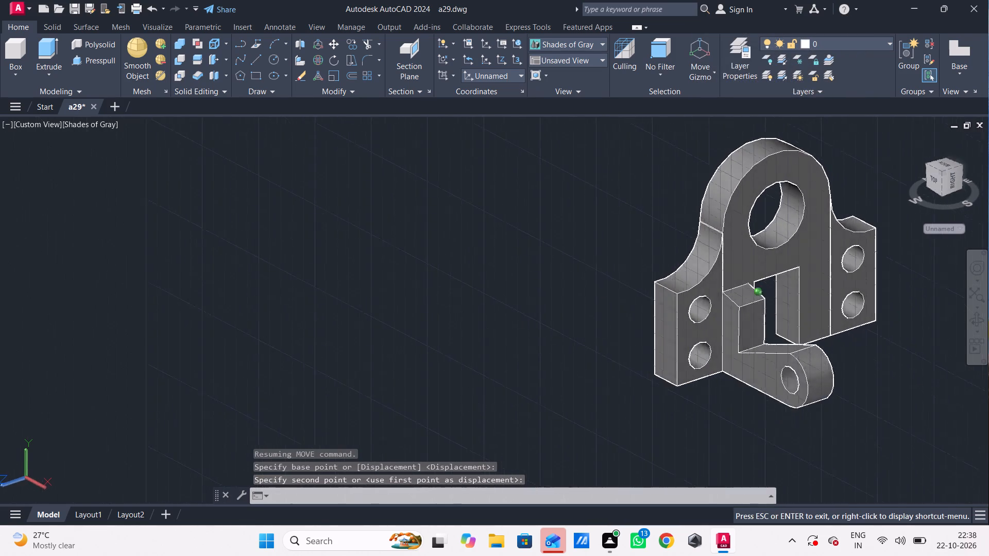
{"action": "middle_click_drag", "start_coordinate": [747, 402], "coordinate": [632, 437], "text": "shift"}
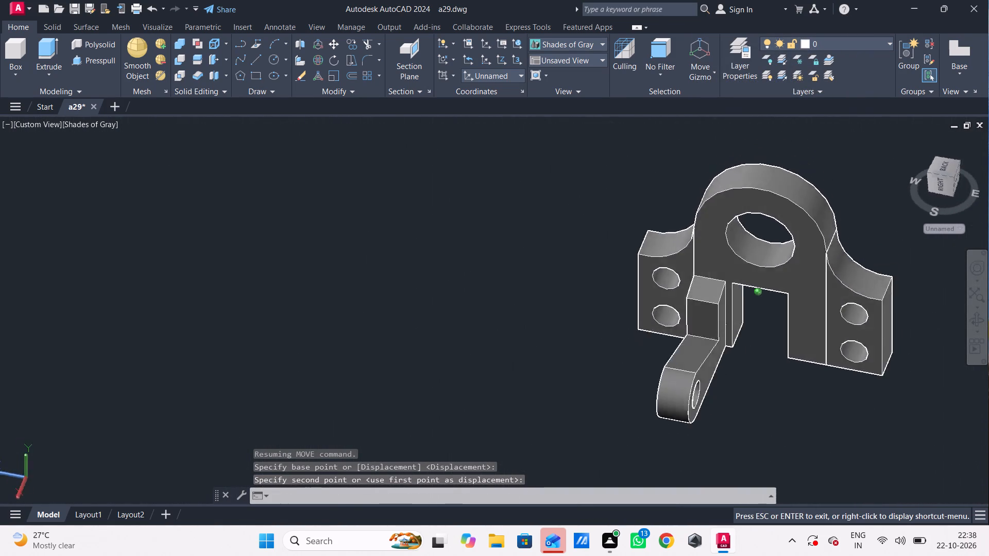
{"action": "middle_click_drag", "start_coordinate": [632, 437], "coordinate": [574, 398], "text": "shift"}
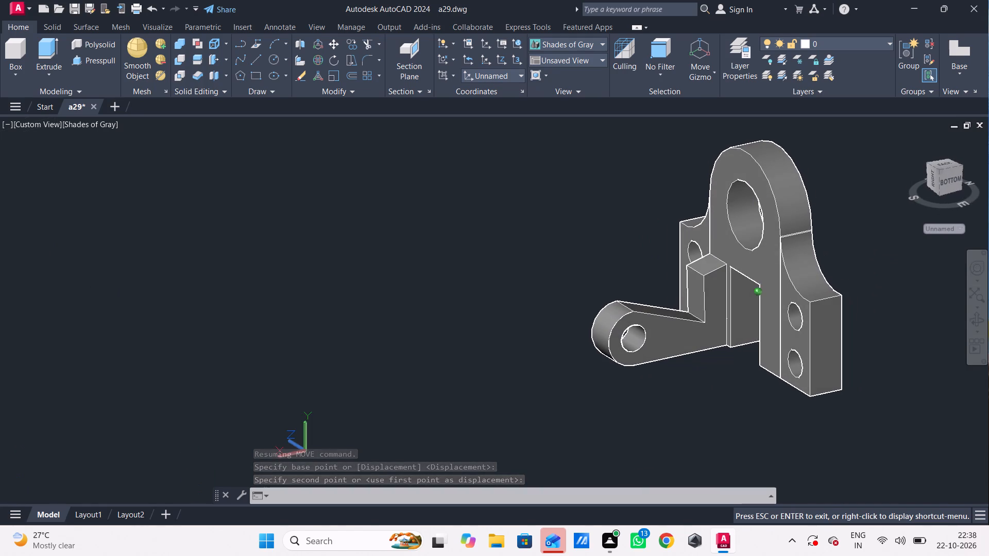
{"action": "middle_click_drag", "start_coordinate": [574, 398], "coordinate": [595, 393], "text": "shift"}
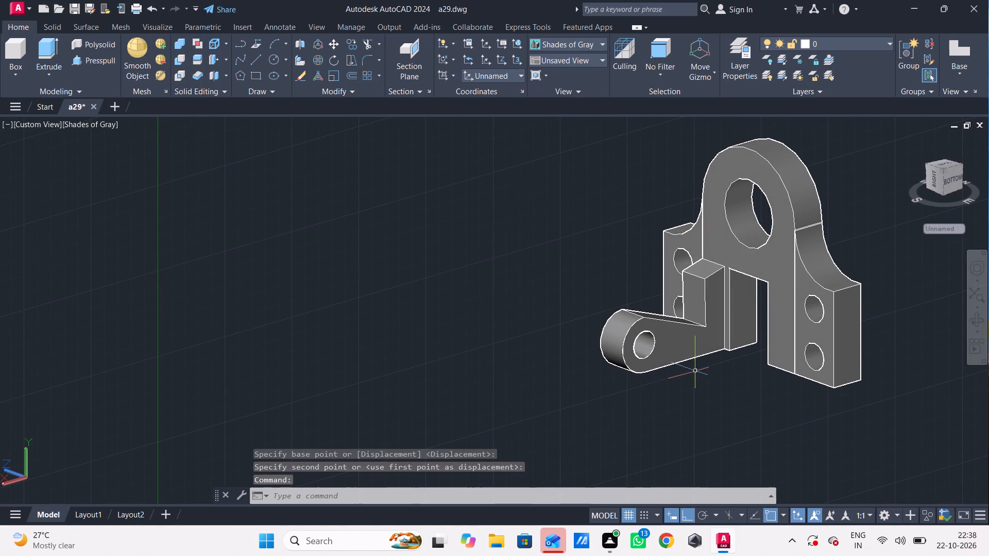
{"action": "key", "text": "Escape"}
{"action": "key", "text": "l"}
{"action": "key", "text": "space"}
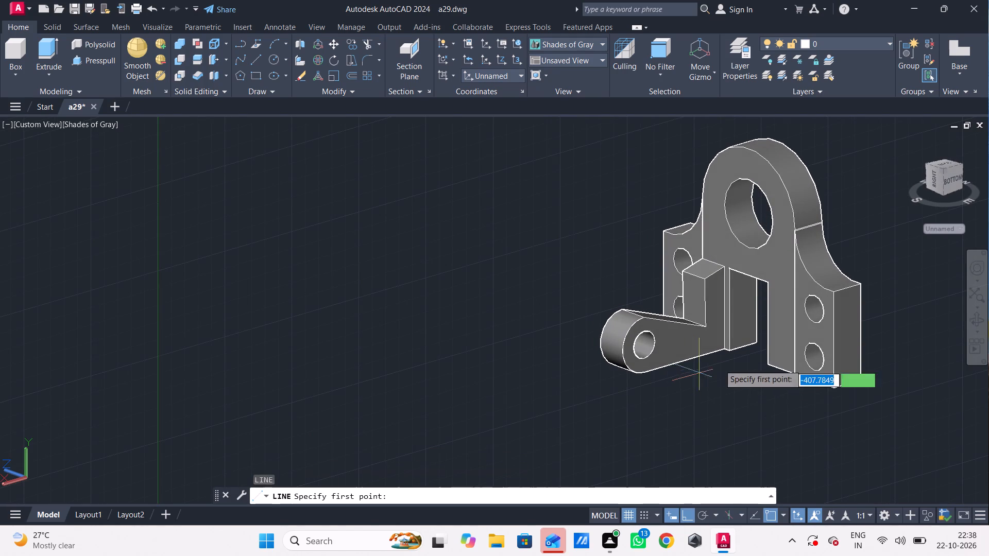
{"action": "left_click", "coordinate": [834, 389]}
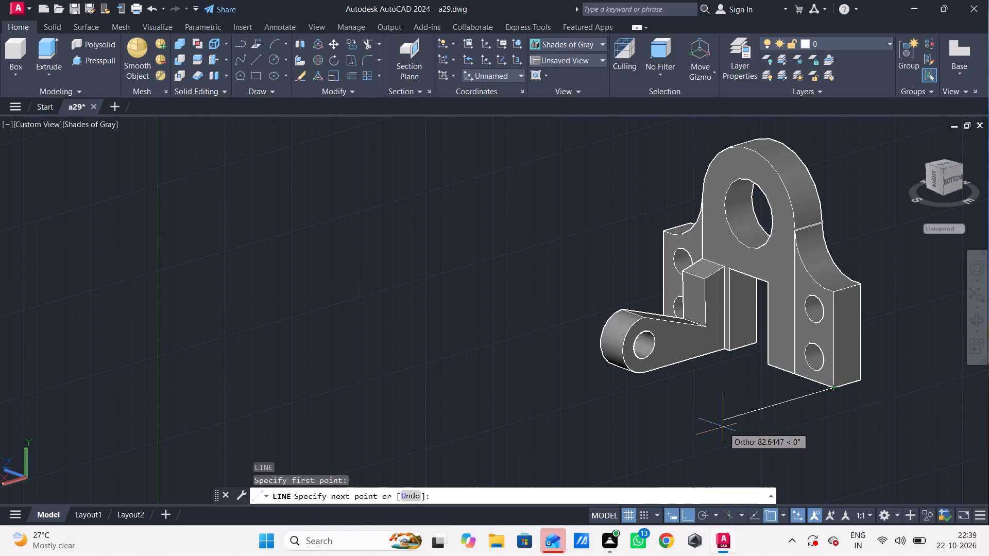
{"action": "type", "text": "60"}
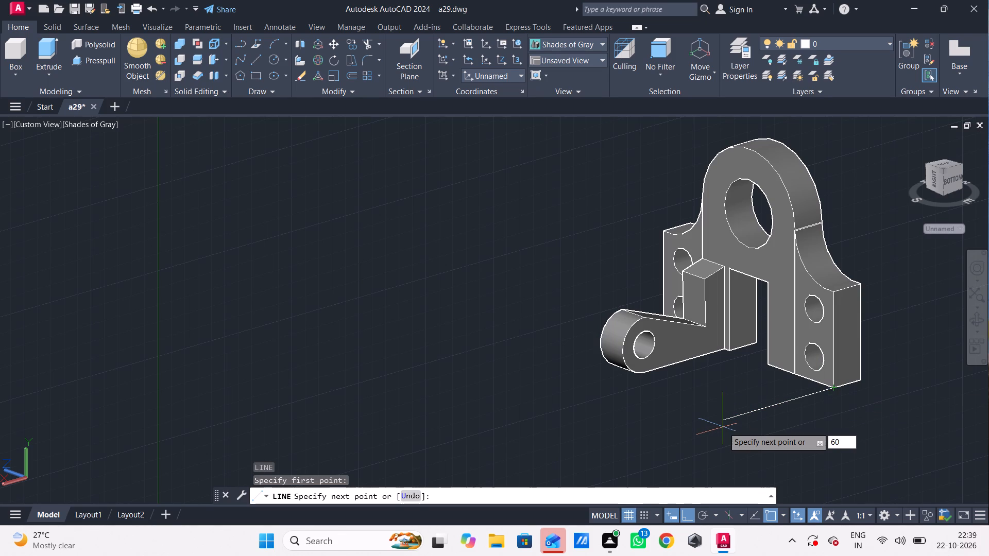
{"action": "key", "text": "Return"}
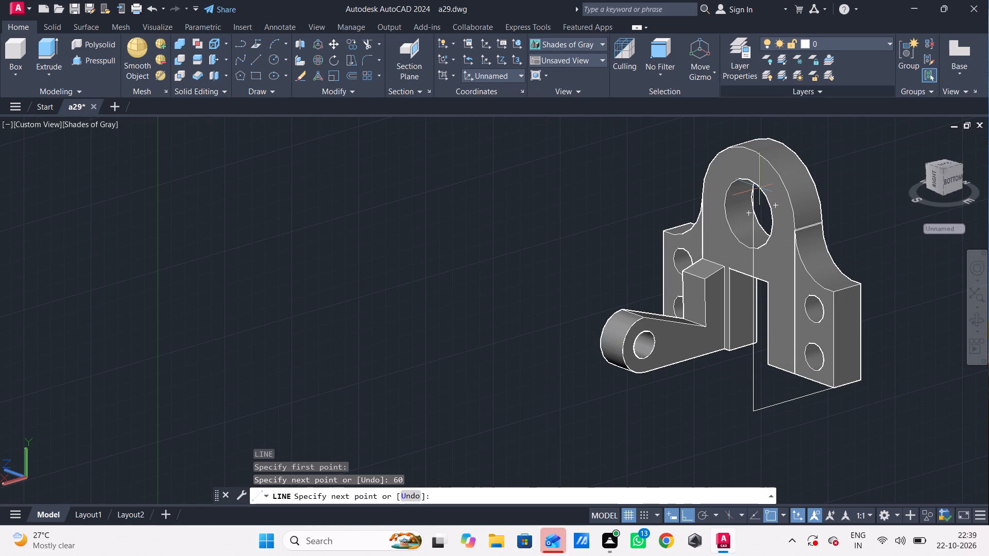
{"action": "scroll", "coordinate": [768, 118], "scroll_direction": "down", "scroll_amount": 1}
{"action": "middle_click_drag", "start_coordinate": [766, 134], "coordinate": [633, 262]}
{"action": "type", "text": "14"}
{"action": "key", "text": "Return"}
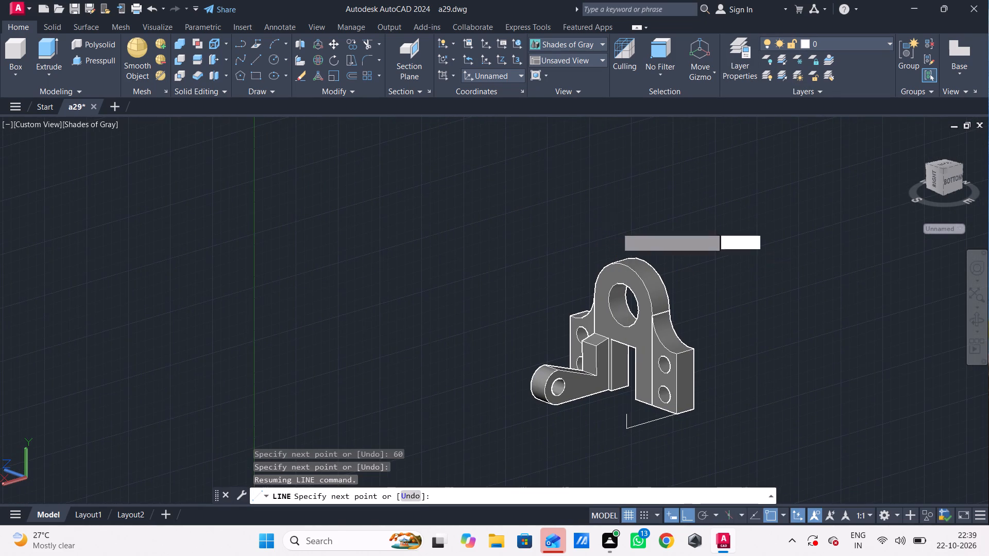
{"action": "key", "text": "Escape"}
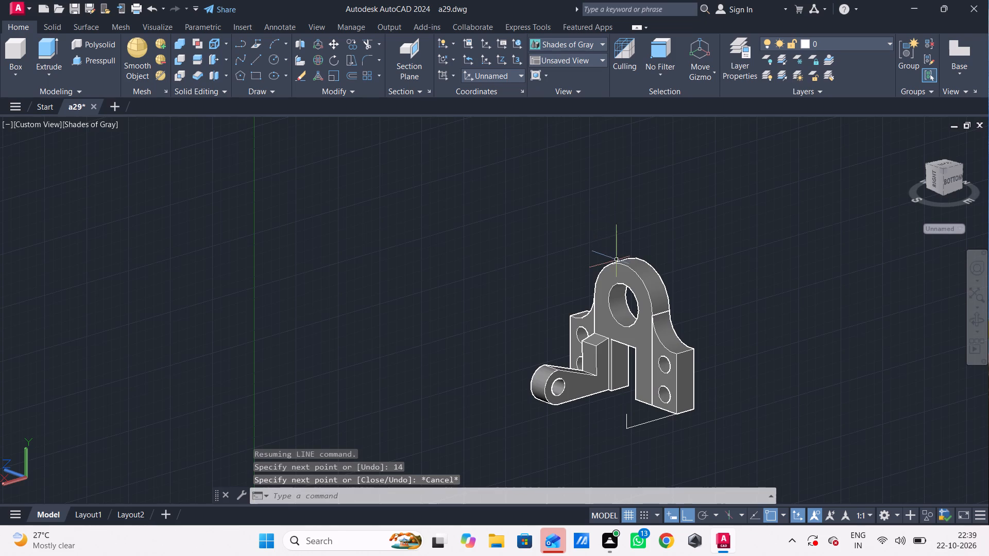
Draw a circle of radius 8 centred on the upper end of the 14-long vertical line.
{"action": "key", "text": "c"}
{"action": "key", "text": "space"}
{"action": "middle_click_drag", "start_coordinate": [625, 340], "coordinate": [569, 368], "text": "shift"}
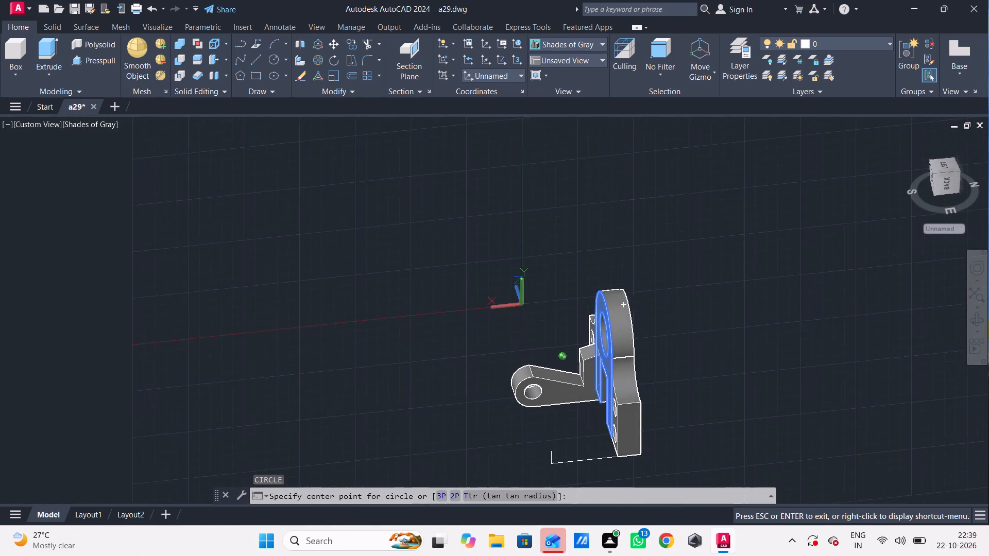
{"action": "middle_click_drag", "start_coordinate": [569, 368], "coordinate": [564, 379], "text": "shift"}
{"action": "middle_click_drag", "start_coordinate": [556, 420], "coordinate": [561, 367]}
{"action": "scroll", "coordinate": [567, 360], "scroll_direction": "up", "scroll_amount": 4}
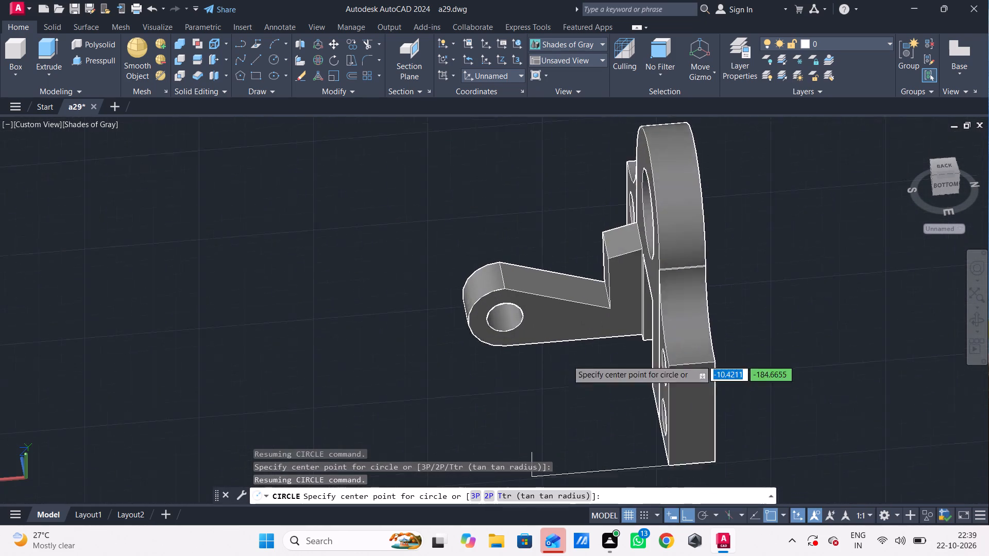
{"action": "middle_click_drag", "start_coordinate": [573, 353], "coordinate": [587, 257]}
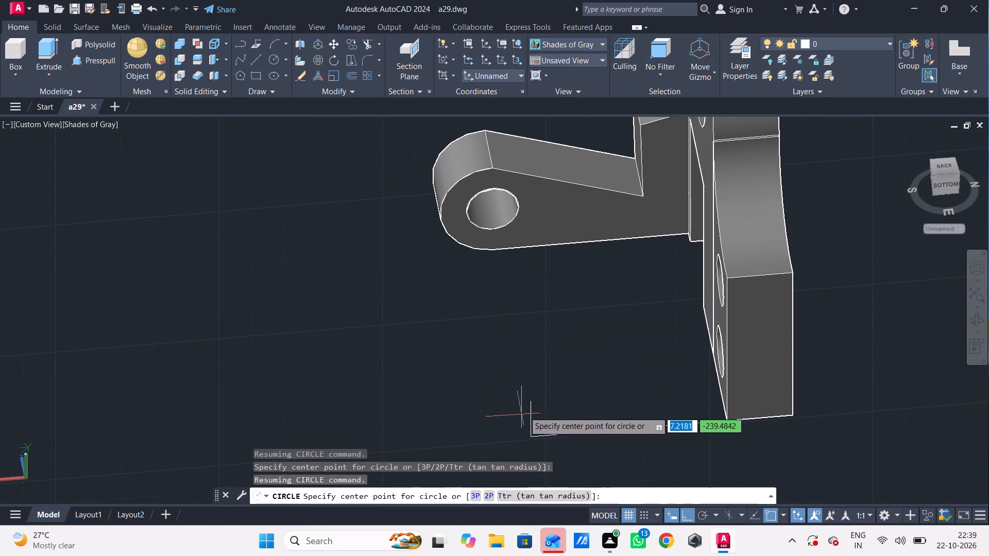
{"action": "left_click", "coordinate": [528, 403]}
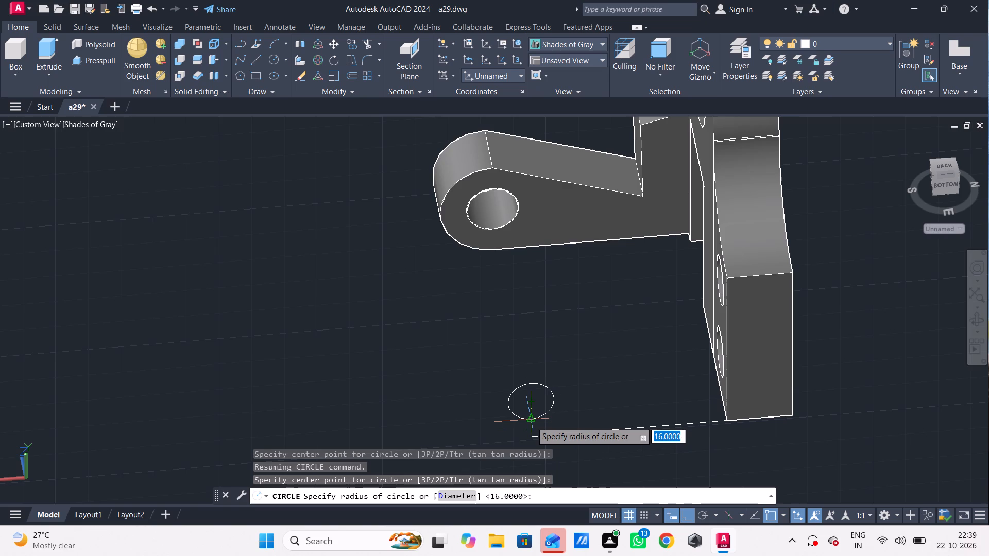
{"action": "key", "text": "8"}
{"action": "key", "text": "Return"}
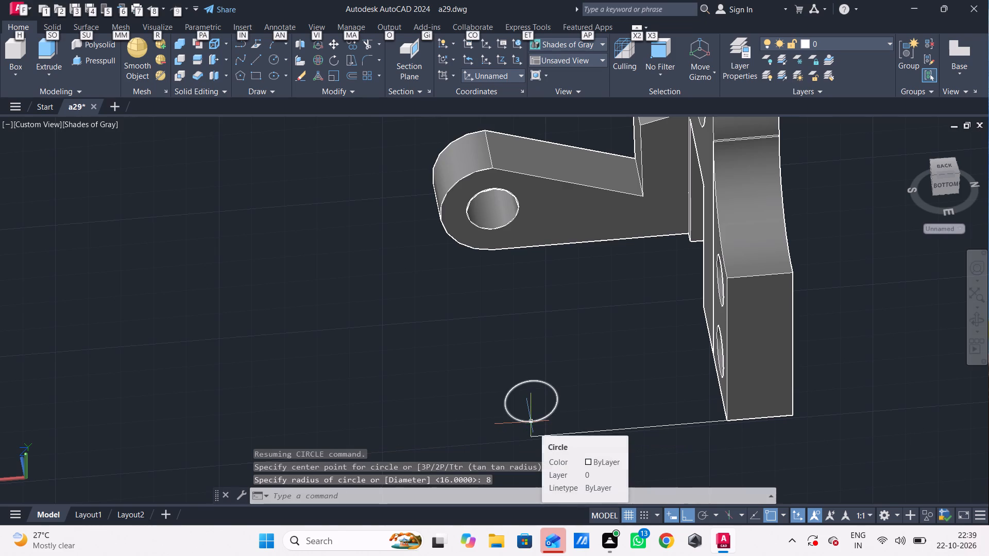
Draw a concentric circle of radius 16 around the radius 8 circle.
{"action": "key", "text": "space"}
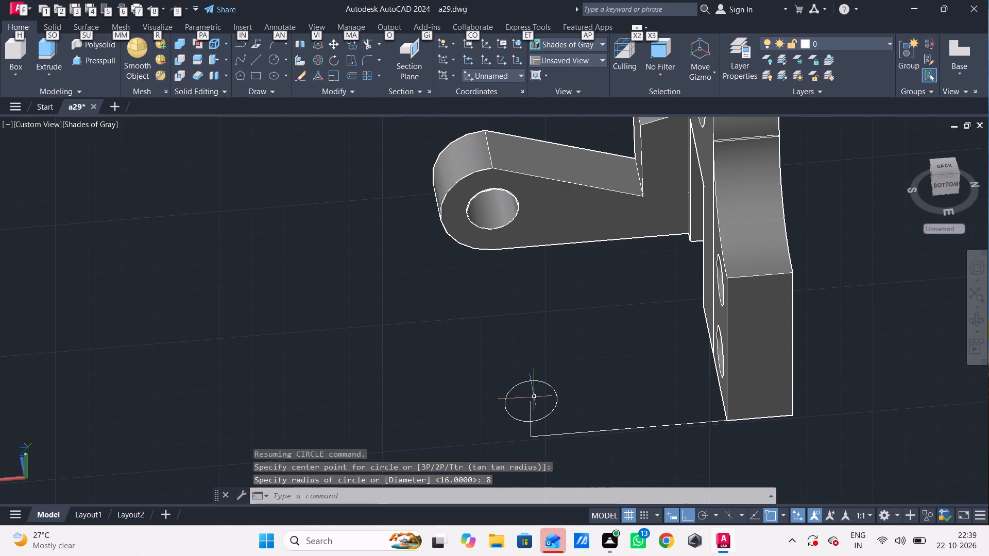
{"action": "key", "text": "space"}
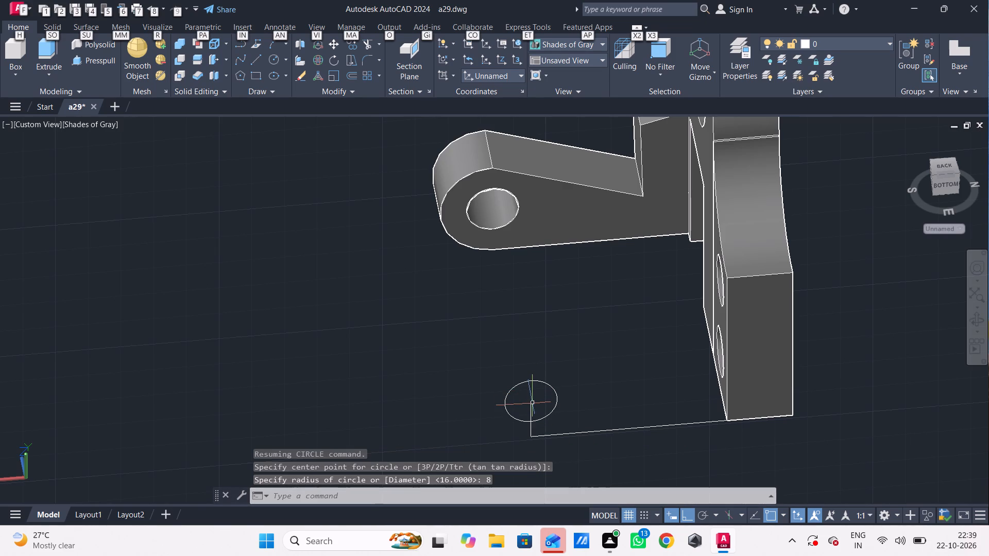
{"action": "type", "text": "c"}
{"action": "key", "text": "space"}
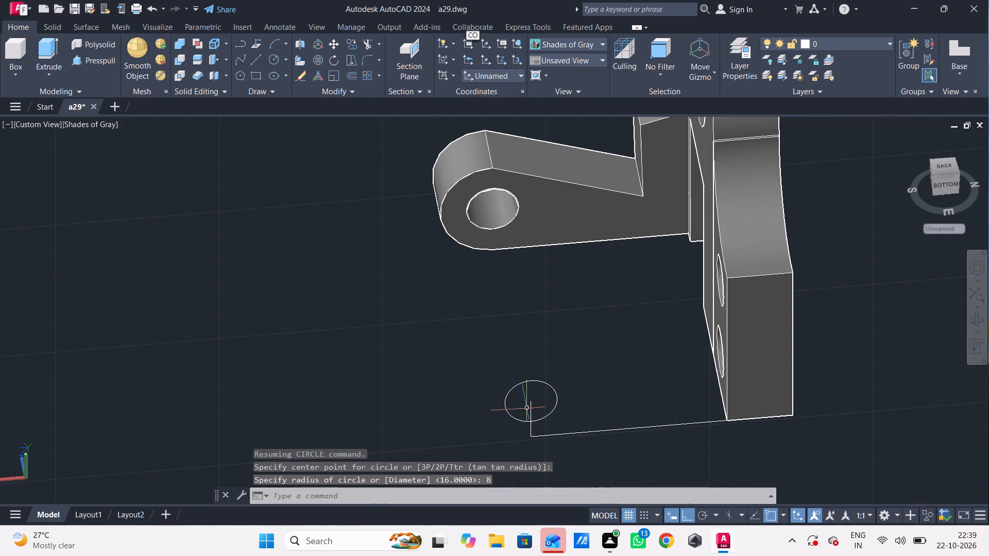
{"action": "key", "text": "Escape"}
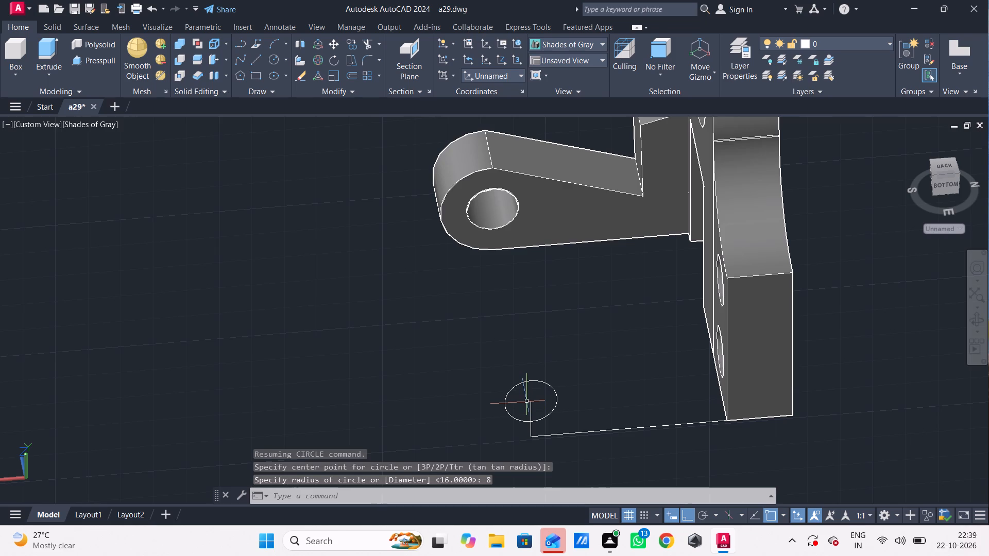
{"action": "type", "text": "c"}
{"action": "key", "text": "space"}
{"action": "left_click", "coordinate": [528, 401]}
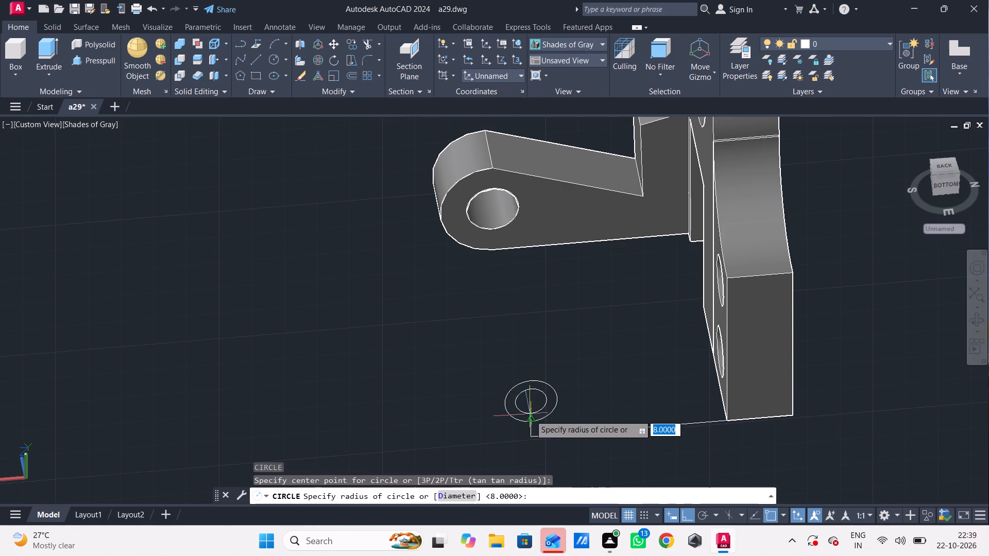
{"action": "type", "text": "16"}
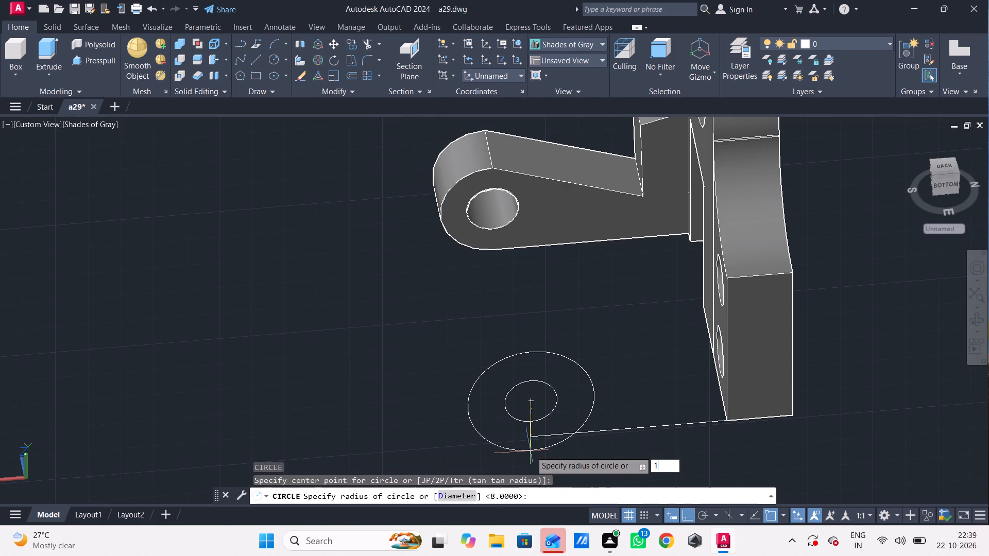
{"action": "key", "text": "Return"}
{"action": "key", "text": "Escape"}
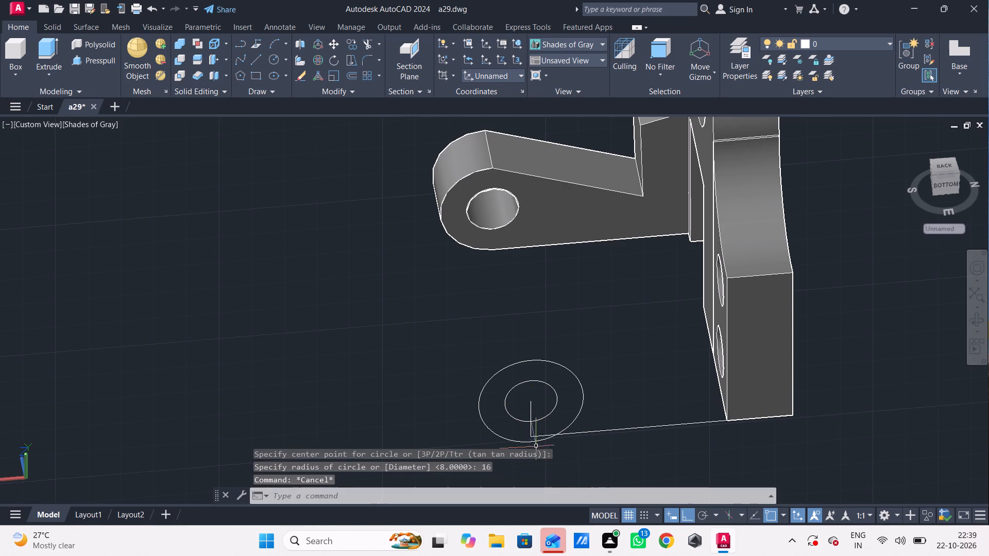
Stretch the free end of the 60-long base line down to the lowest point of the outer circle.
{"action": "middle_click_drag", "start_coordinate": [566, 436], "coordinate": [566, 432]}
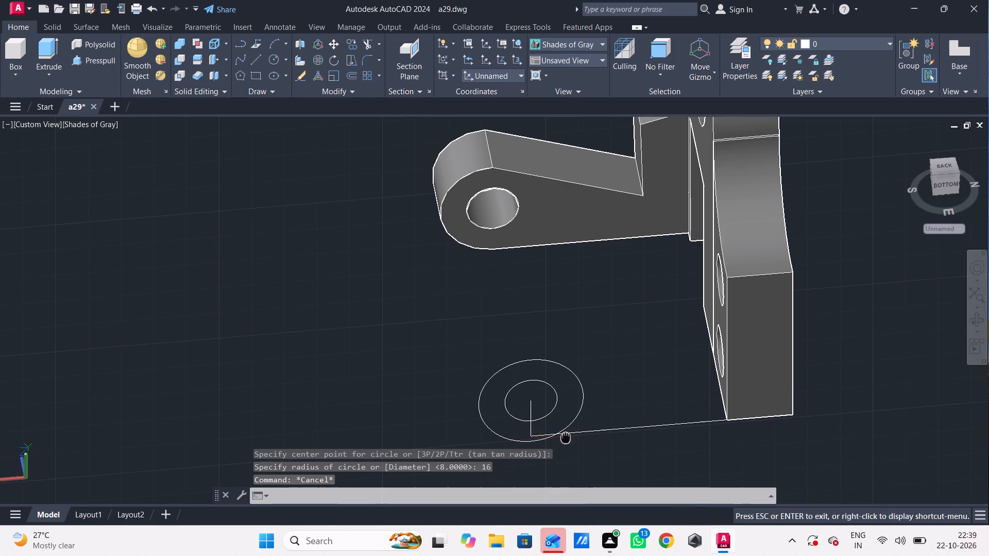
{"action": "middle_click_drag", "start_coordinate": [566, 432], "coordinate": [568, 403]}
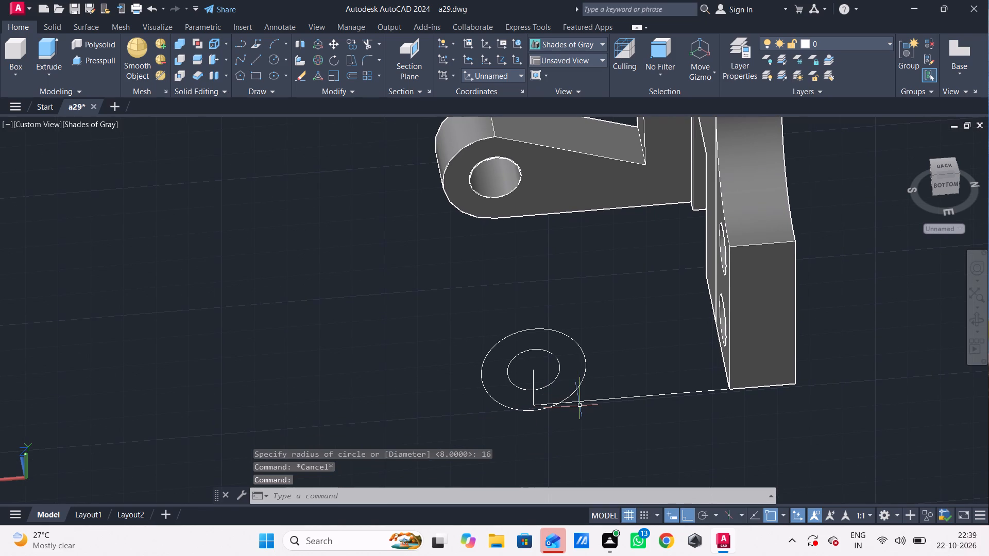
{"action": "left_click", "coordinate": [580, 403]}
{"action": "left_click", "coordinate": [535, 403]}
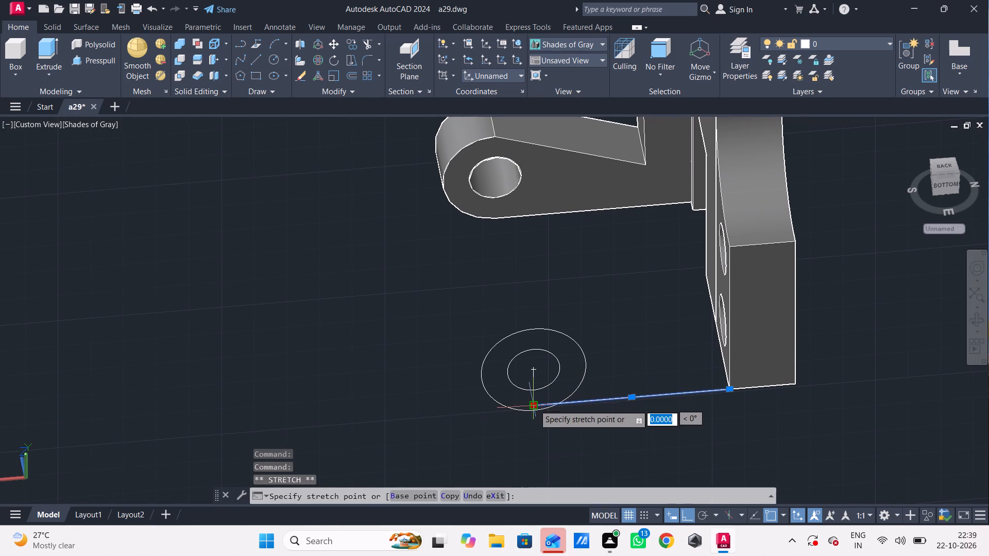
{"action": "left_click", "coordinate": [533, 416]}
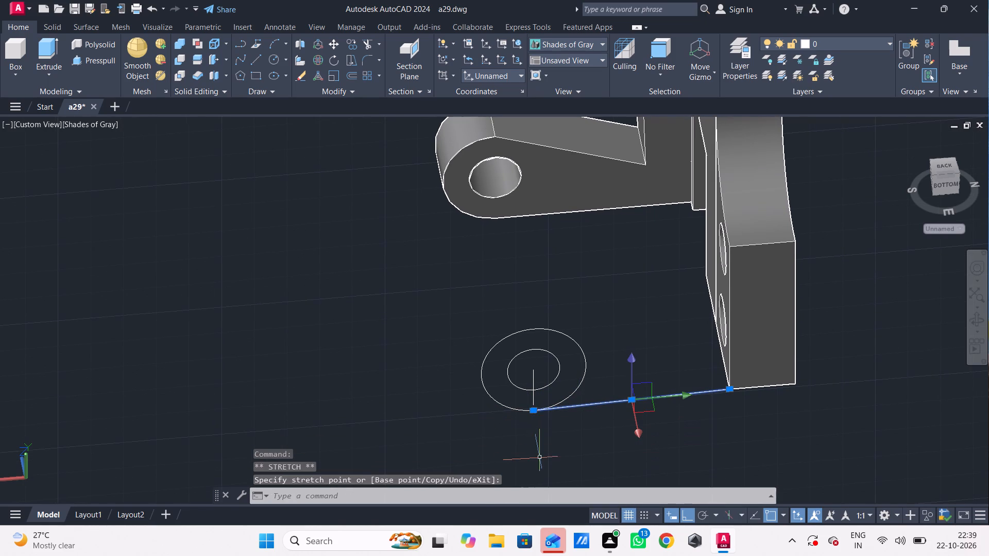
{"action": "key", "text": "Escape"}
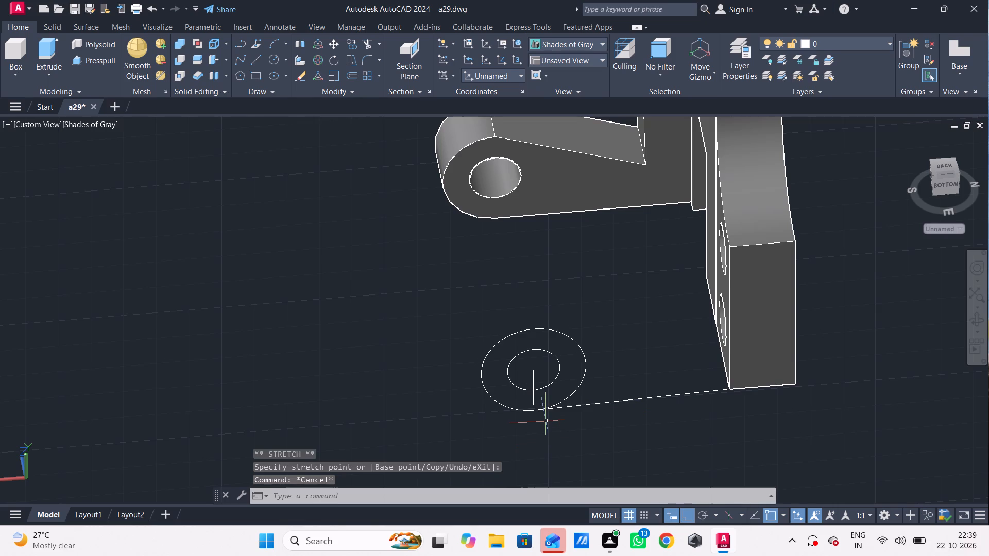
Draw connected lines from the flange's lower outer corner: 48 upward, across to the outer circle's top, and down to the circles' centre.
{"action": "key", "text": "l"}
{"action": "key", "text": "Return"}
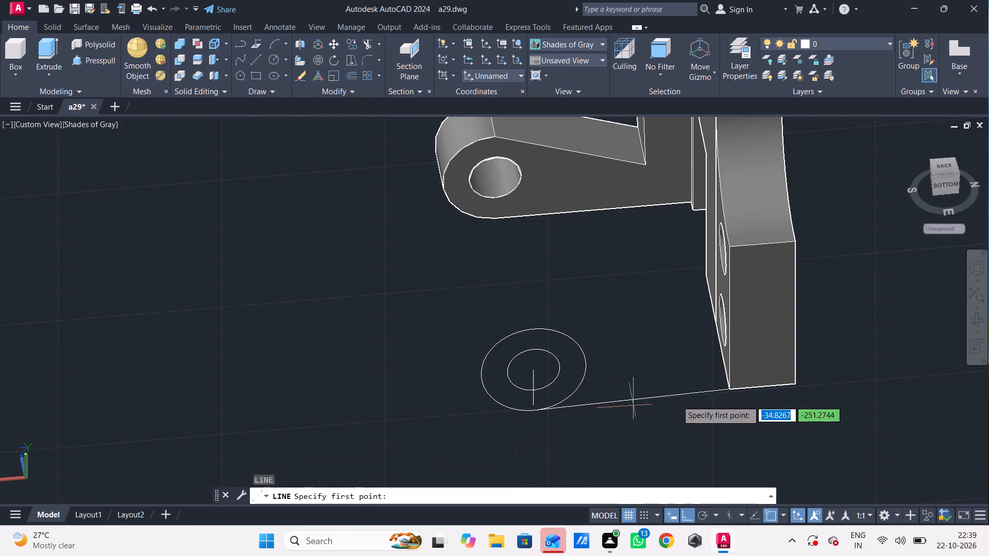
{"action": "left_click", "coordinate": [724, 393]}
{"action": "middle_click_drag", "start_coordinate": [725, 391], "coordinate": [804, 367], "text": "shift"}
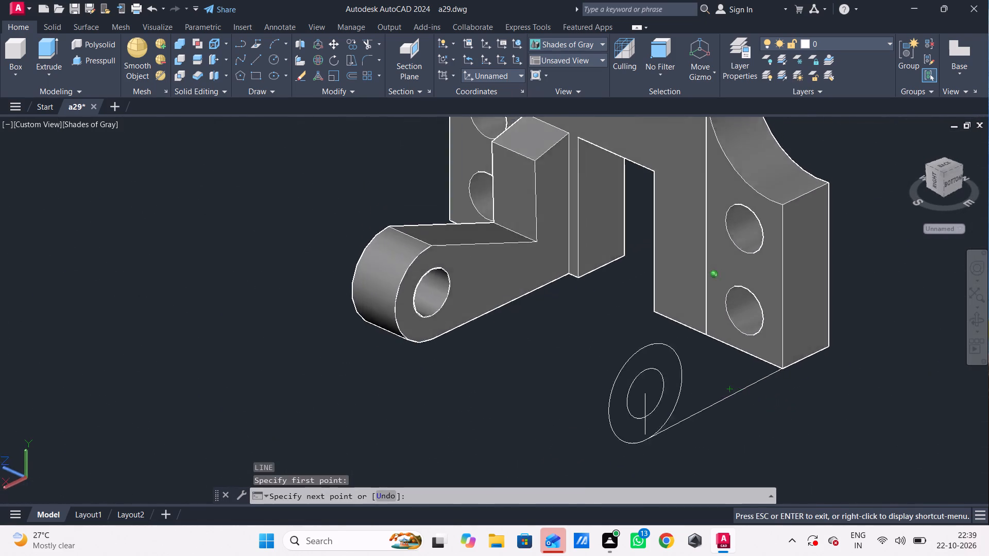
{"action": "middle_click_drag", "start_coordinate": [804, 367], "coordinate": [807, 365], "text": "shift"}
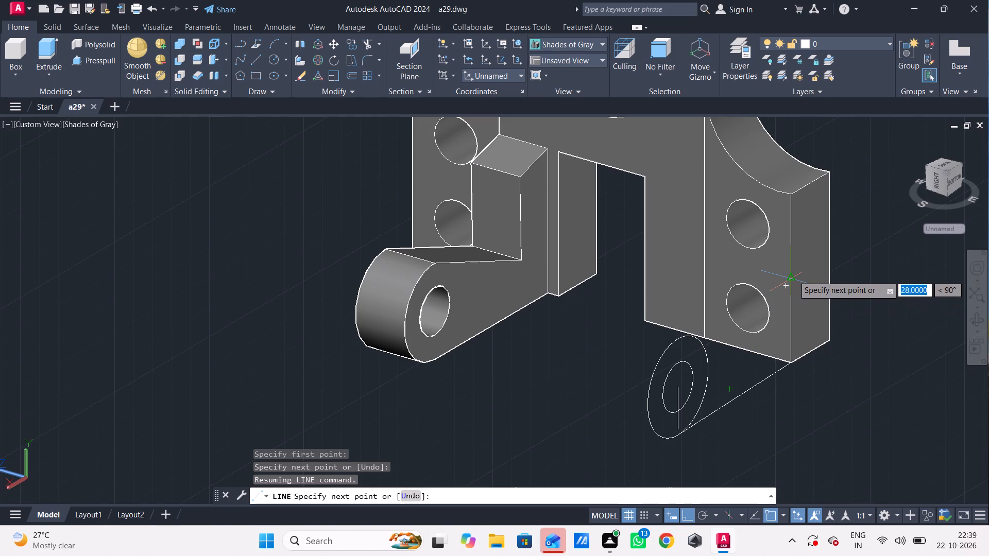
{"action": "type", "text": "48"}
{"action": "key", "text": "Return"}
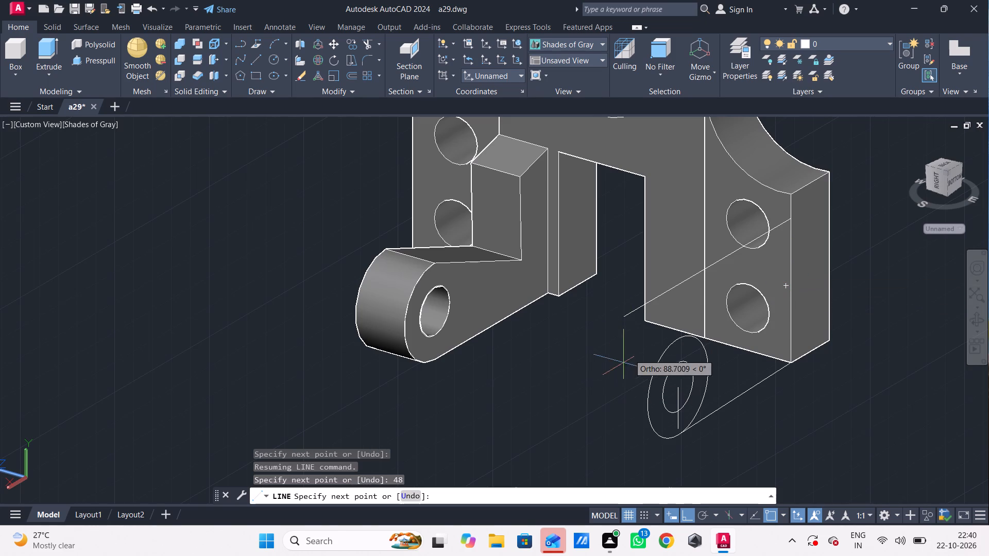
{"action": "left_click", "coordinate": [677, 345]}
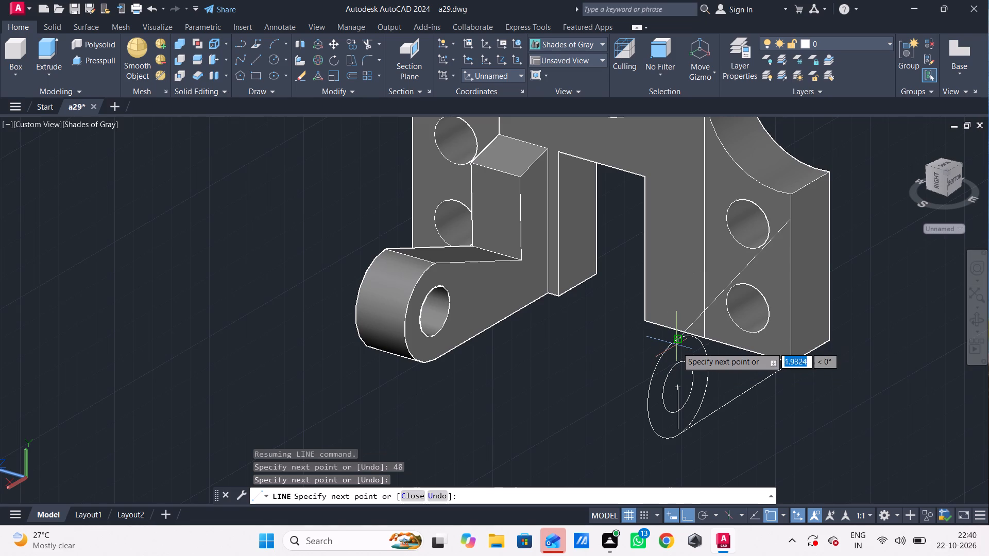
{"action": "left_click", "coordinate": [676, 385]}
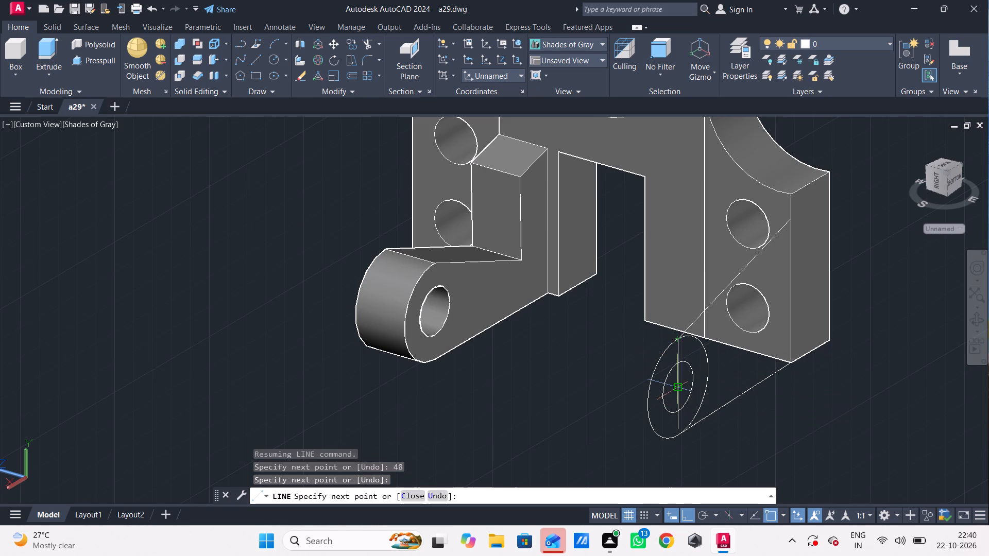
{"action": "key", "text": "Escape"}
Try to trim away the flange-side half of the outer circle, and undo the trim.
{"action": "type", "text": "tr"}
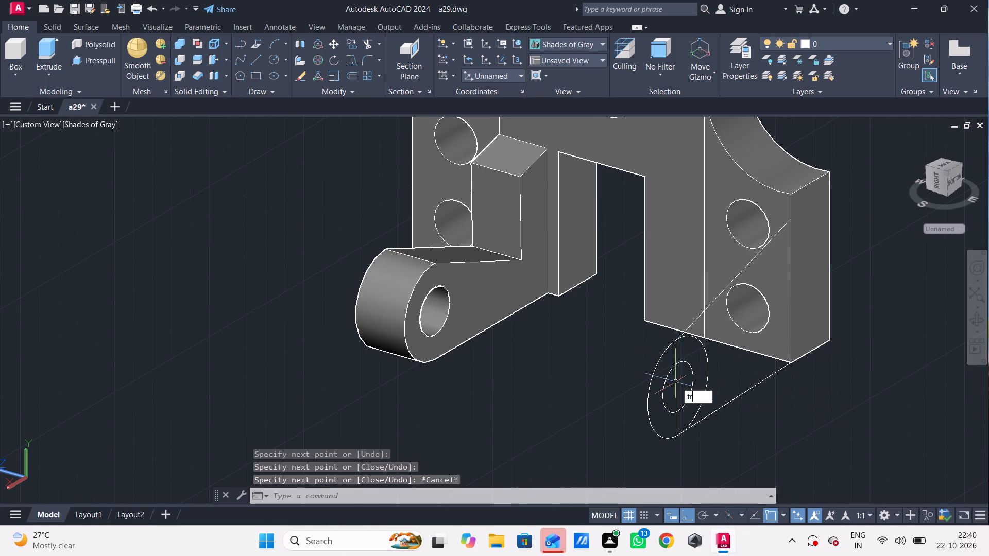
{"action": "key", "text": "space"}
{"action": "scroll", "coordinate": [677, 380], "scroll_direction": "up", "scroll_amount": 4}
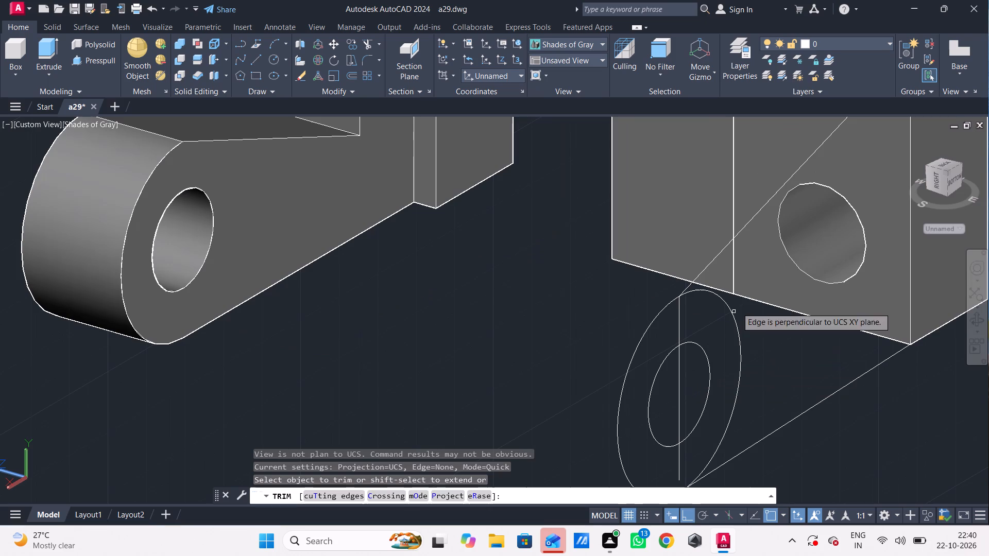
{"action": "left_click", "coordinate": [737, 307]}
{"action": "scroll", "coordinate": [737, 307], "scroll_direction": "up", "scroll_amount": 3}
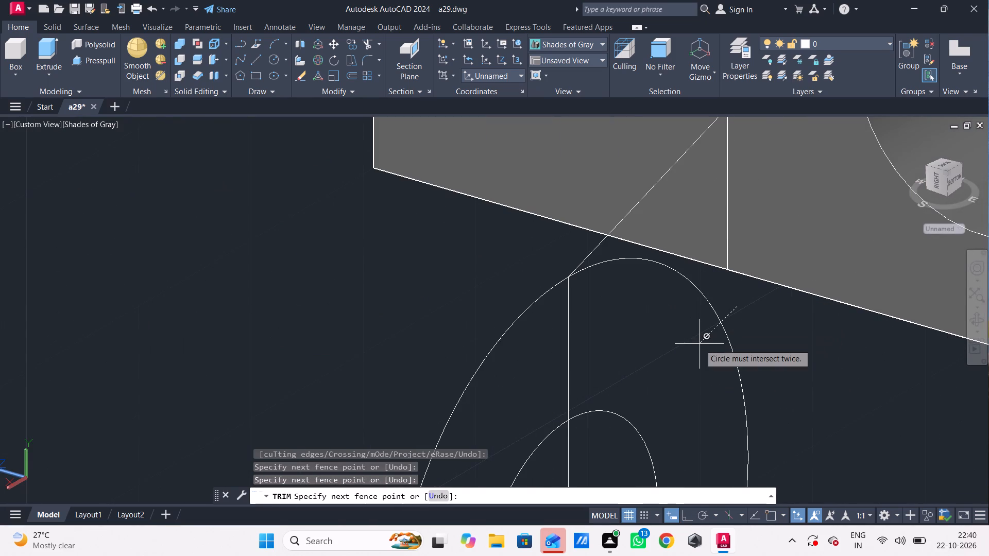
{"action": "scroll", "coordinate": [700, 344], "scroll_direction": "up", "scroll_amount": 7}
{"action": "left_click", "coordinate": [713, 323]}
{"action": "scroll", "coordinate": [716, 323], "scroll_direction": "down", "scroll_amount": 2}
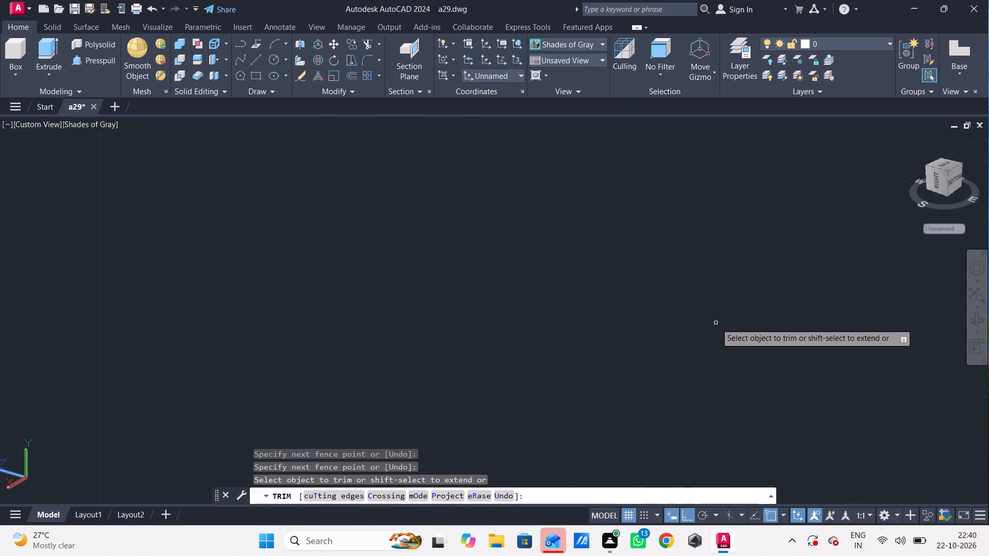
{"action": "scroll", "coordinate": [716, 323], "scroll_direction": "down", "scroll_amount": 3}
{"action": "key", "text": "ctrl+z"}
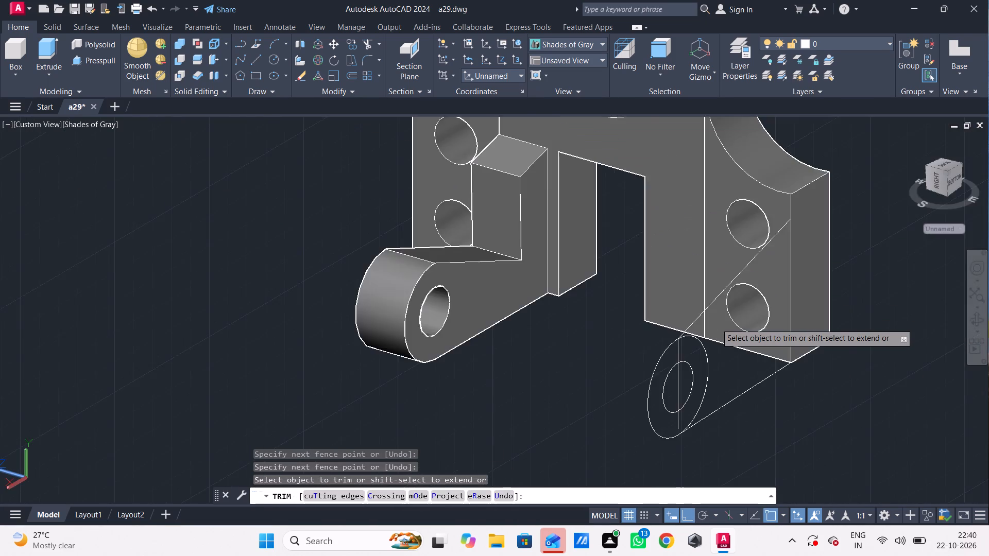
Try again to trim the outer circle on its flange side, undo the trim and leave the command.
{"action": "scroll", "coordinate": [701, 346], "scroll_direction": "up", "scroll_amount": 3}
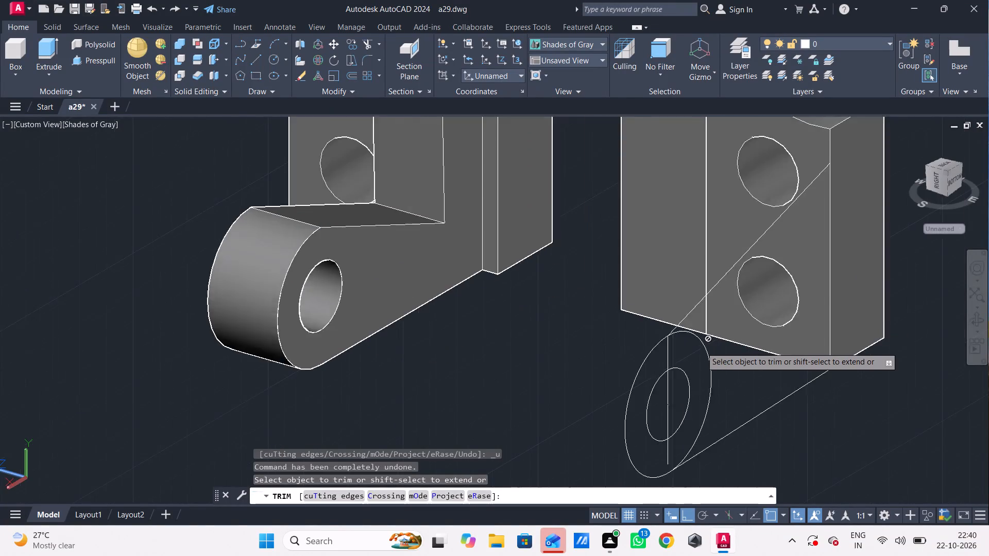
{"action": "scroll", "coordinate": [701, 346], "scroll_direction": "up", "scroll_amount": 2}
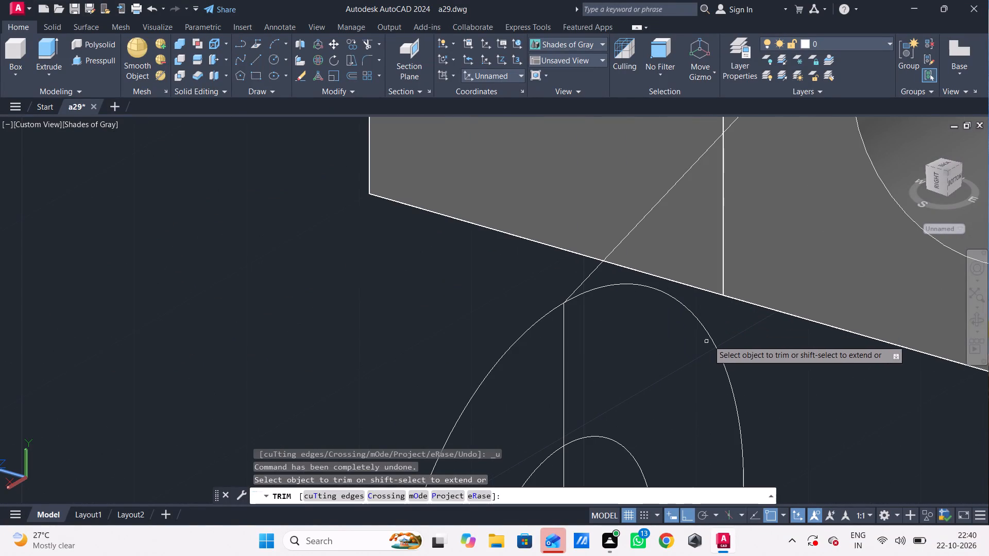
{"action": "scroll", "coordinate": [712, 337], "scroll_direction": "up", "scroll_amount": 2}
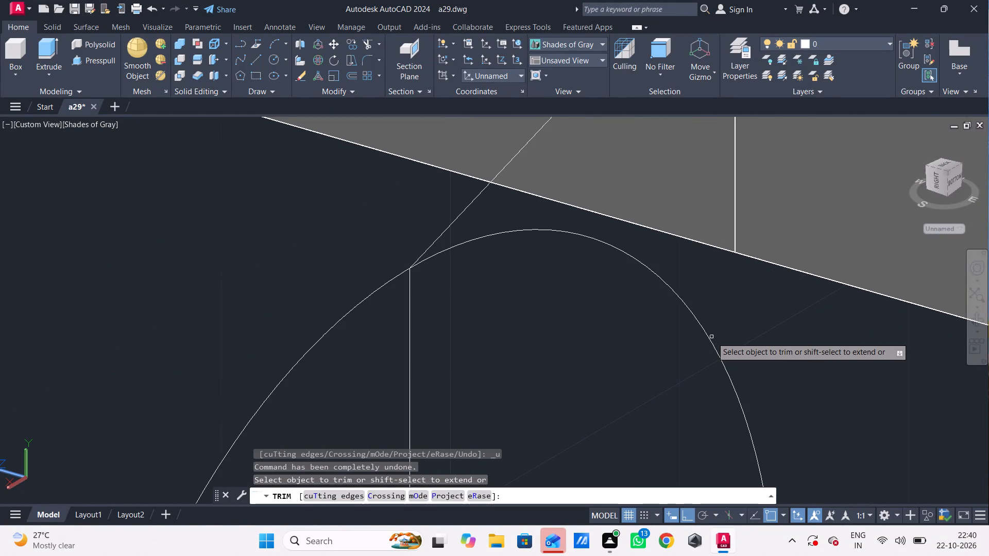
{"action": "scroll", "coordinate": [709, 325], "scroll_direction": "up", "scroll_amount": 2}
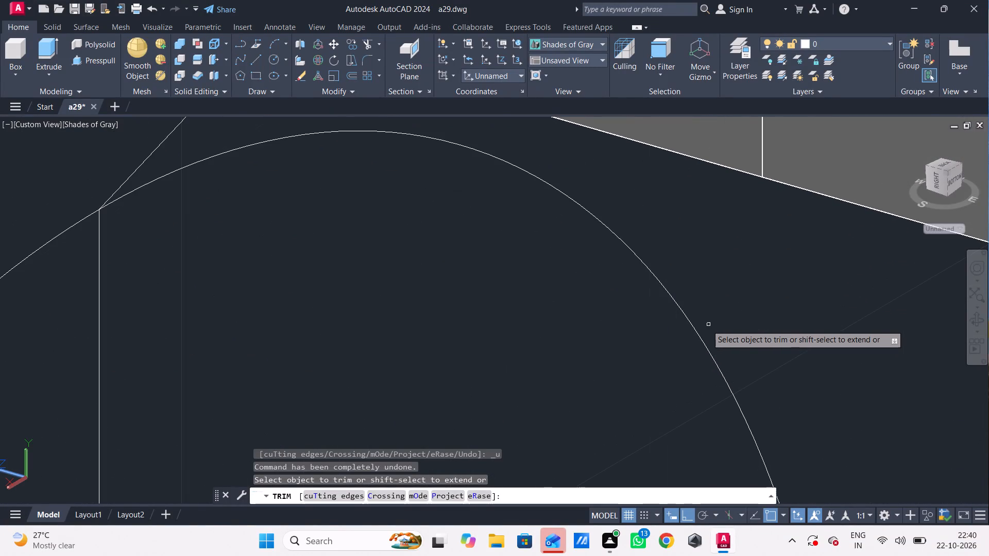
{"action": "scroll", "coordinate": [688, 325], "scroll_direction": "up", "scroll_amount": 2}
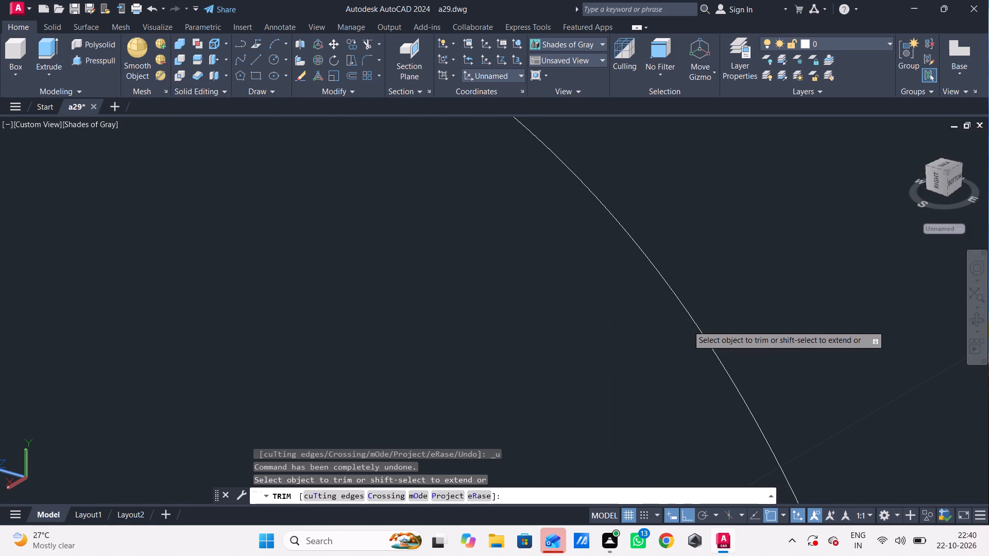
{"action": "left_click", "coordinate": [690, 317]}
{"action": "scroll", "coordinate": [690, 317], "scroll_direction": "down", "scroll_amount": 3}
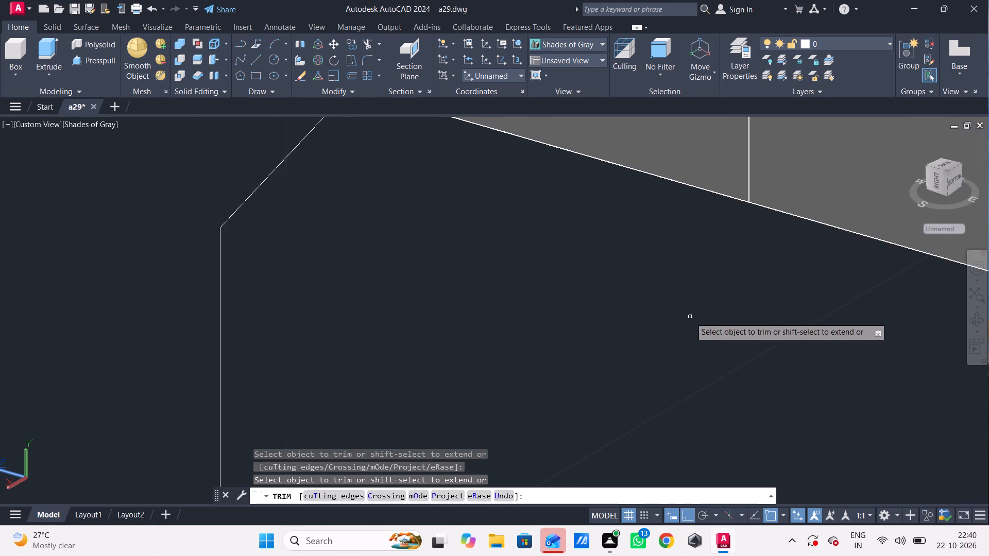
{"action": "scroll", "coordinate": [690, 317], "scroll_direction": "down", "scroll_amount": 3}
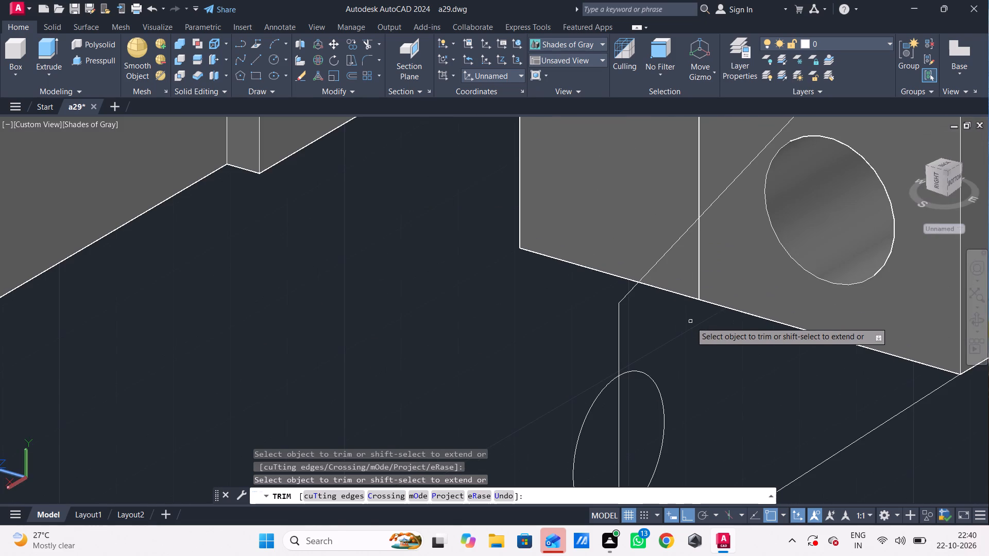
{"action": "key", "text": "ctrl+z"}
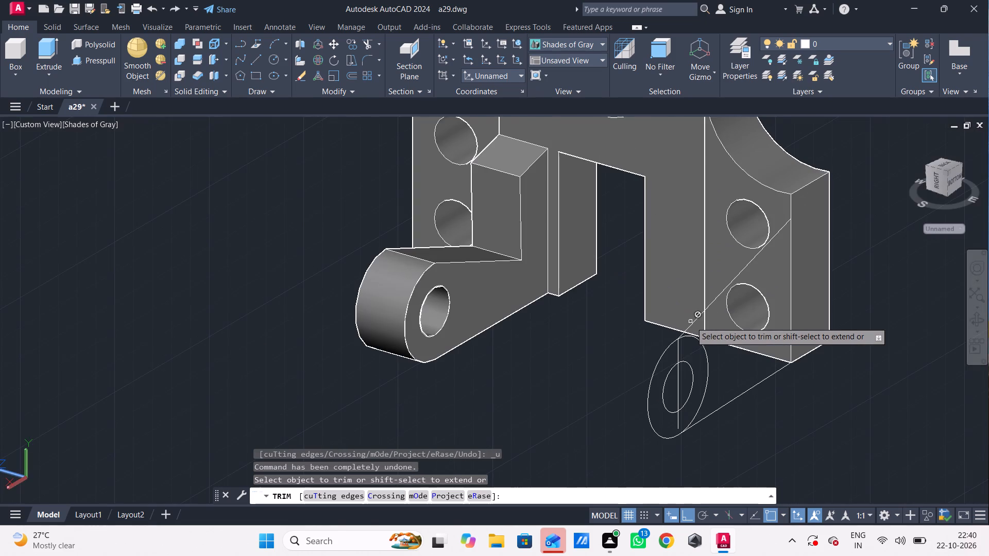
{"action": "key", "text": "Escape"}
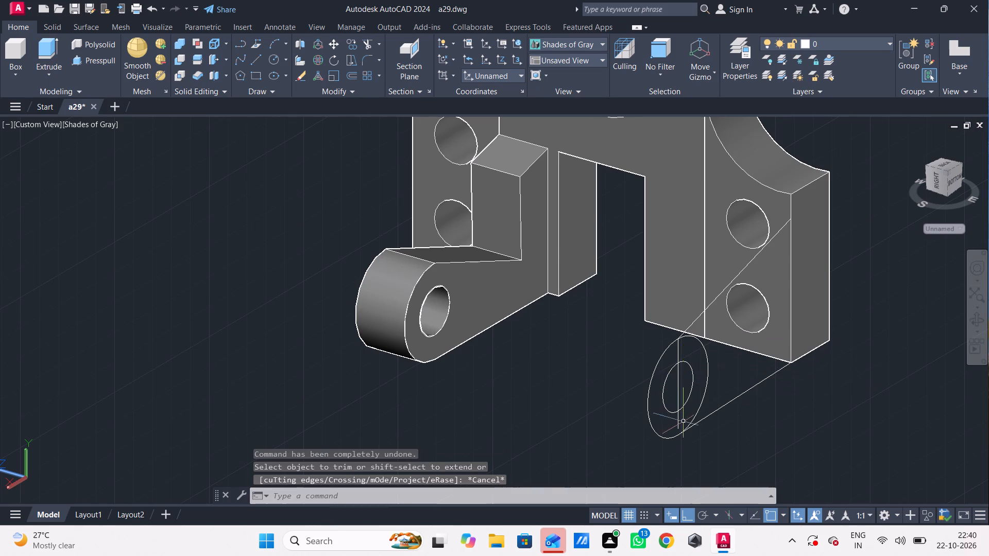
Lengthen the 14-long vertical line by 2 at its lower end, down to the outer circle's lowest point.
{"action": "scroll", "coordinate": [684, 422], "scroll_direction": "up", "scroll_amount": 4}
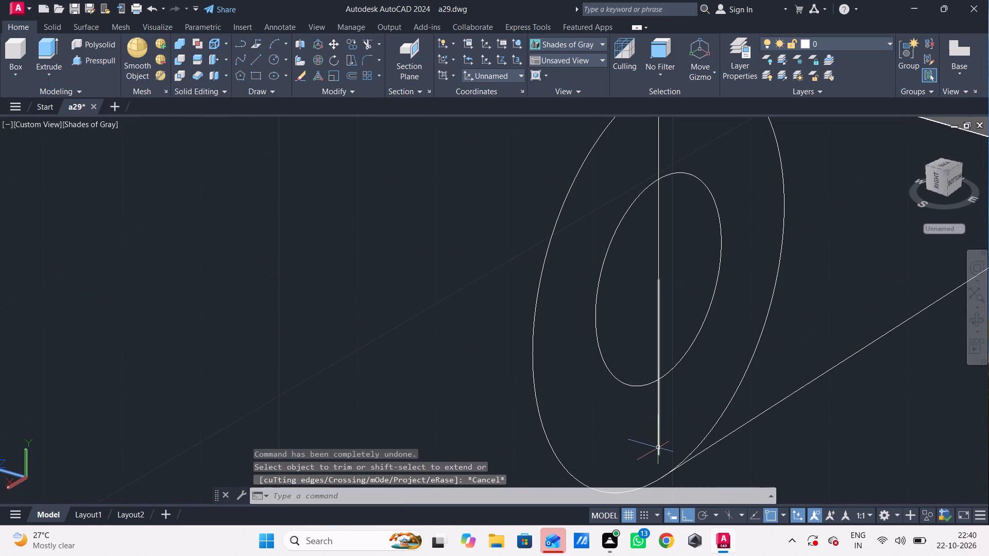
{"action": "left_click", "coordinate": [658, 448]}
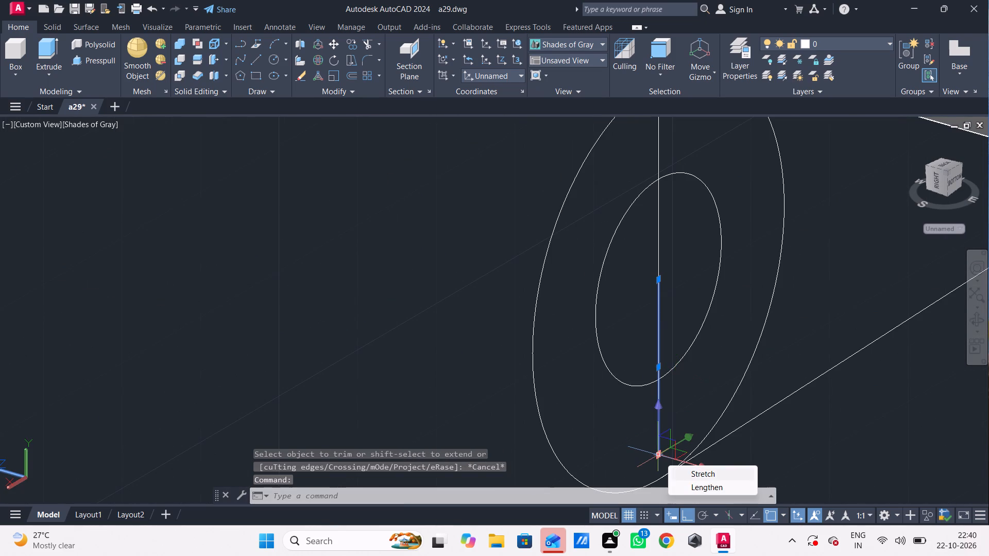
{"action": "left_click", "coordinate": [693, 486]}
{"action": "middle_click_drag", "start_coordinate": [694, 473], "coordinate": [696, 473]}
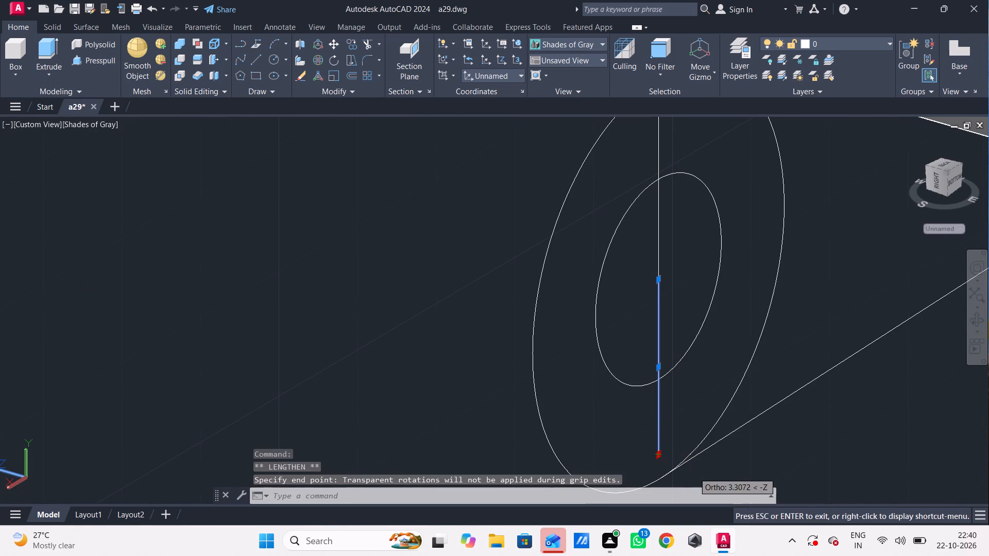
{"action": "middle_click_drag", "start_coordinate": [696, 473], "coordinate": [685, 390]}
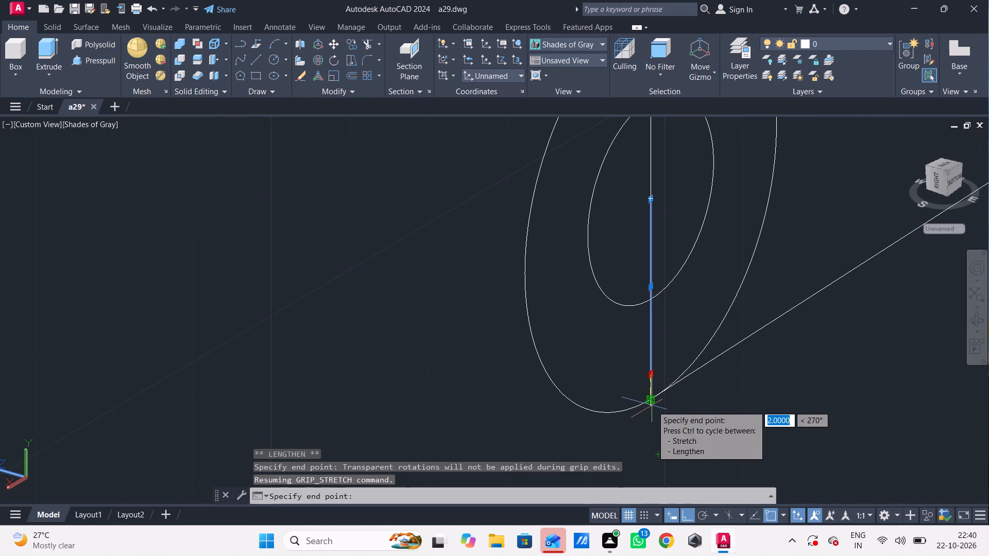
{"action": "left_click", "coordinate": [652, 406]}
{"action": "key", "text": "Escape"}
Trim away the flange-side half of the outer circle between its top and bottom points.
{"action": "type", "text": "tr"}
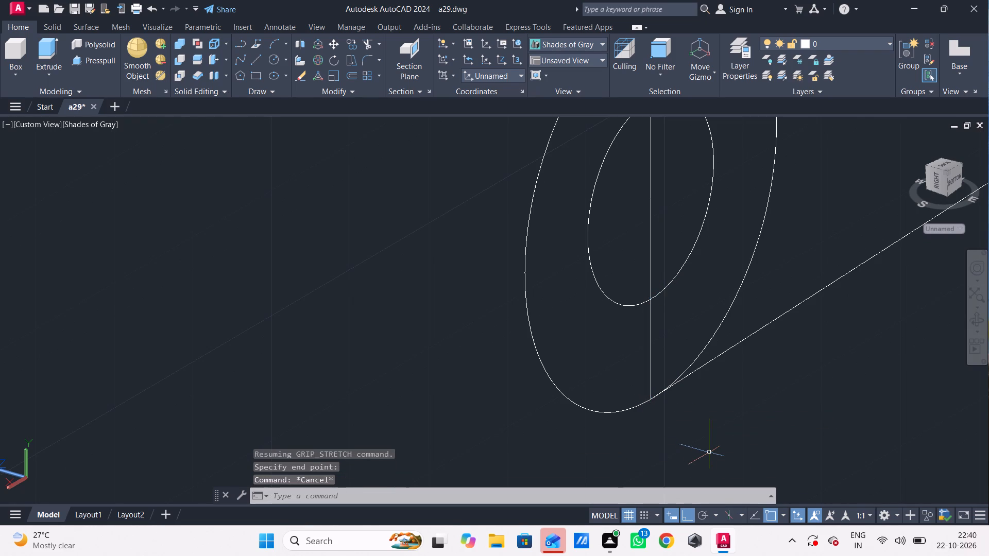
{"action": "key", "text": "space"}
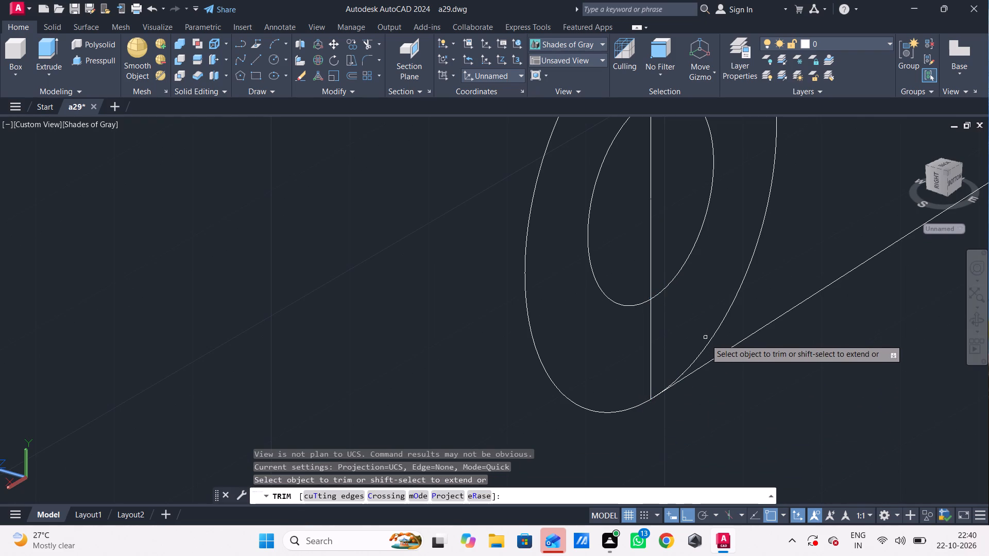
{"action": "left_click", "coordinate": [707, 342]}
{"action": "scroll", "coordinate": [707, 342], "scroll_direction": "down", "scroll_amount": 2}
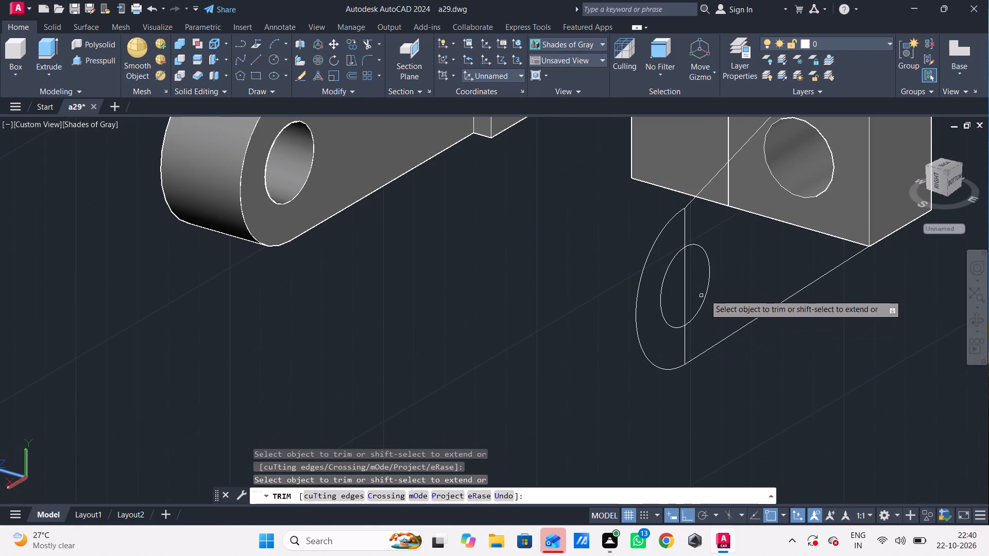
{"action": "key", "text": "Escape"}
Erase both vertical construction lines through the arm's rounded end, keeping the inner circle.
{"action": "left_click", "coordinate": [684, 350]}
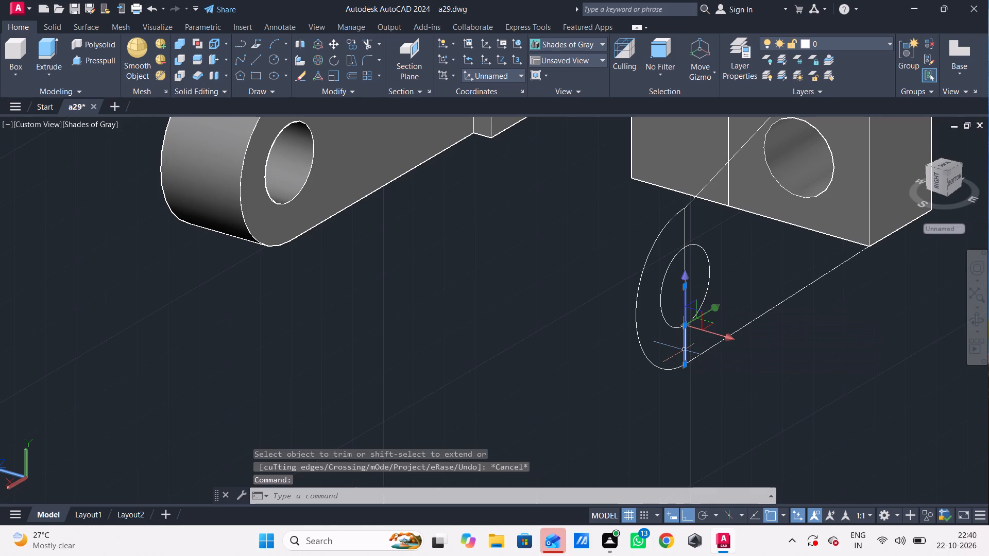
{"action": "key", "text": "Delete"}
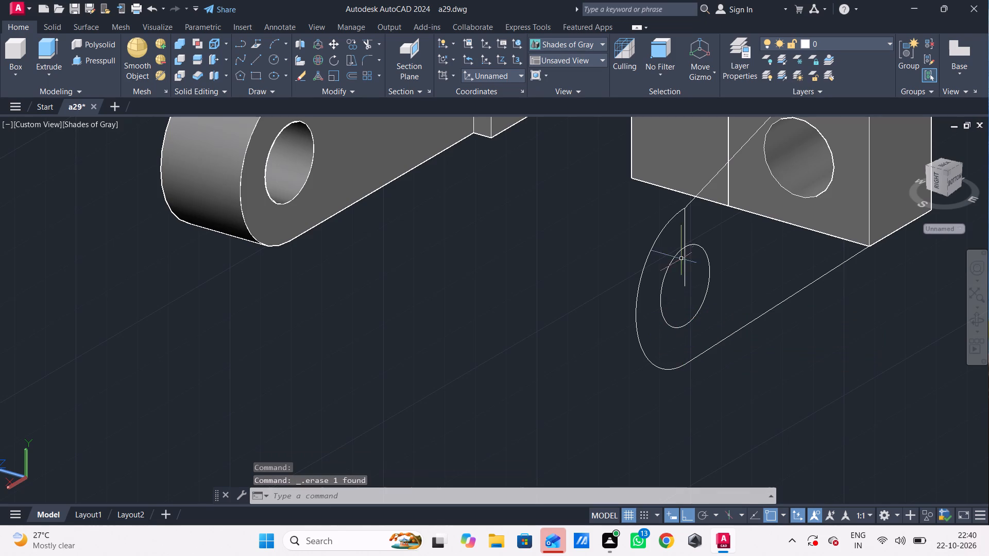
{"action": "left_click", "coordinate": [688, 244]}
{"action": "key", "text": "Delete"}
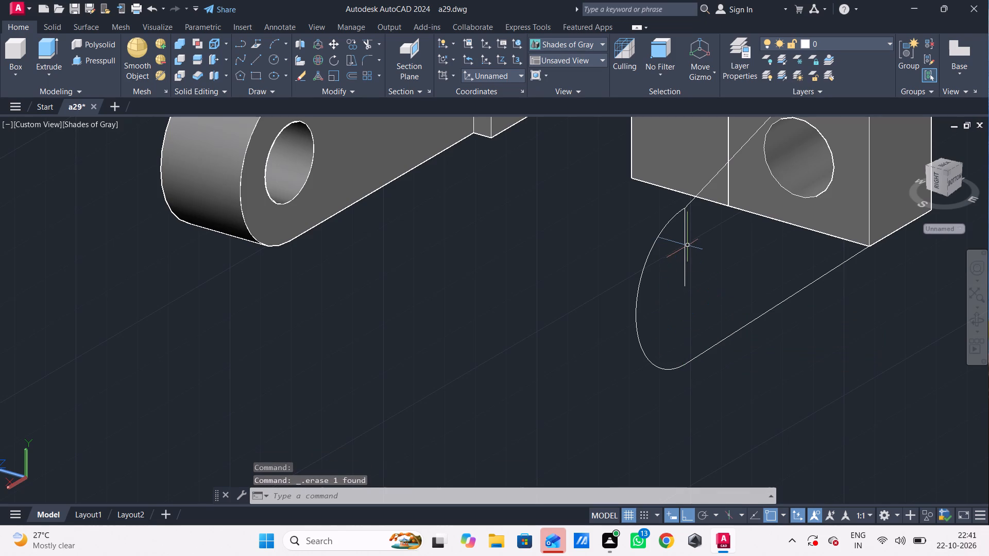
{"action": "key", "text": "ctrl+z"}
{"action": "left_click", "coordinate": [685, 246]}
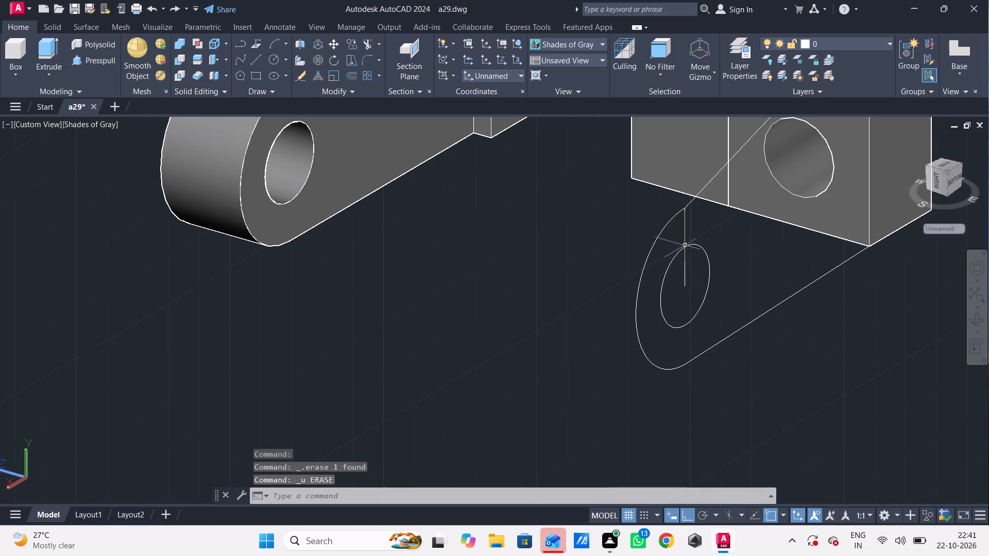
{"action": "key", "text": "Delete"}
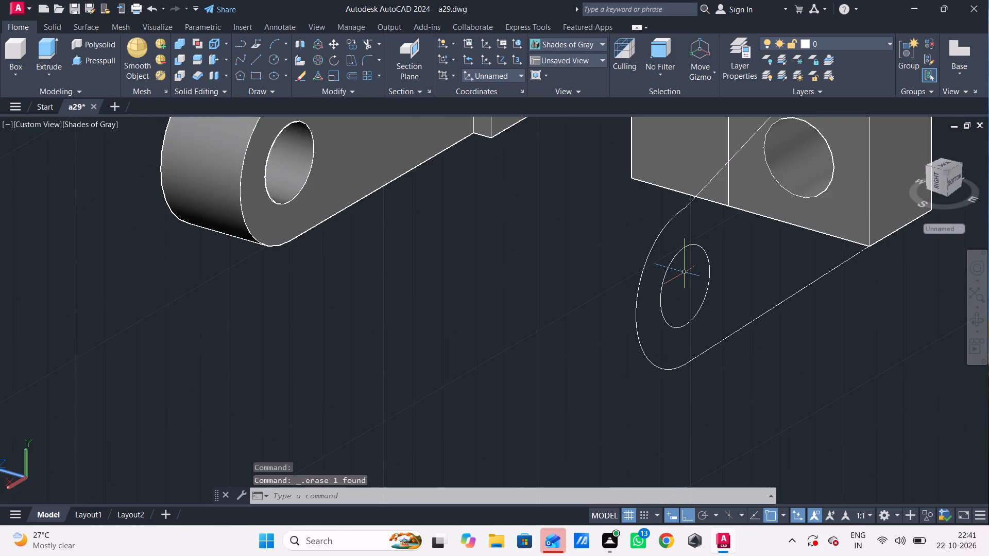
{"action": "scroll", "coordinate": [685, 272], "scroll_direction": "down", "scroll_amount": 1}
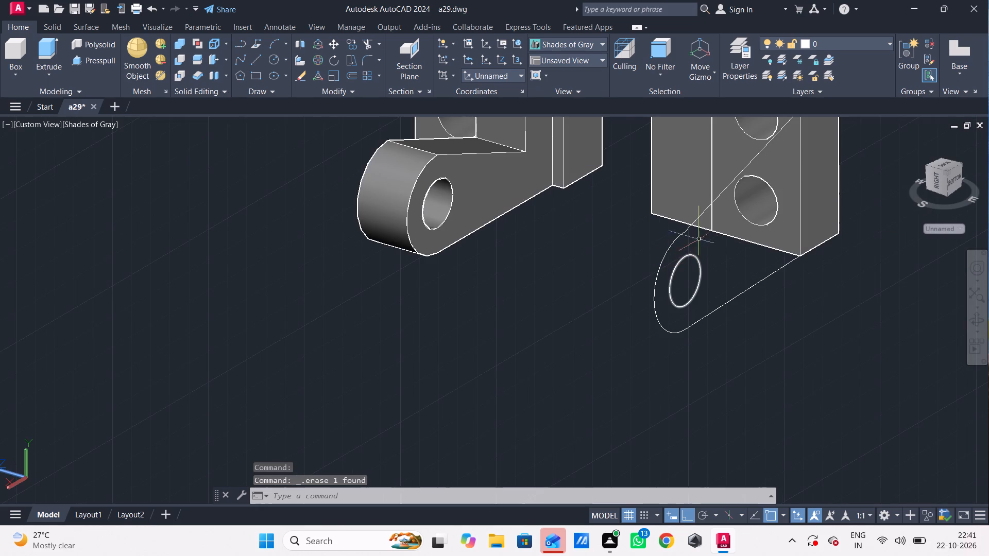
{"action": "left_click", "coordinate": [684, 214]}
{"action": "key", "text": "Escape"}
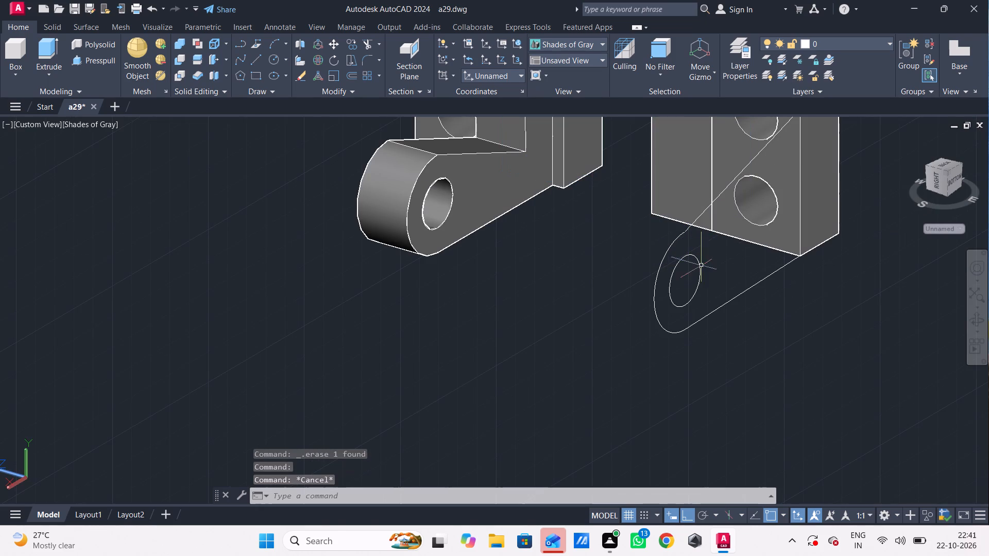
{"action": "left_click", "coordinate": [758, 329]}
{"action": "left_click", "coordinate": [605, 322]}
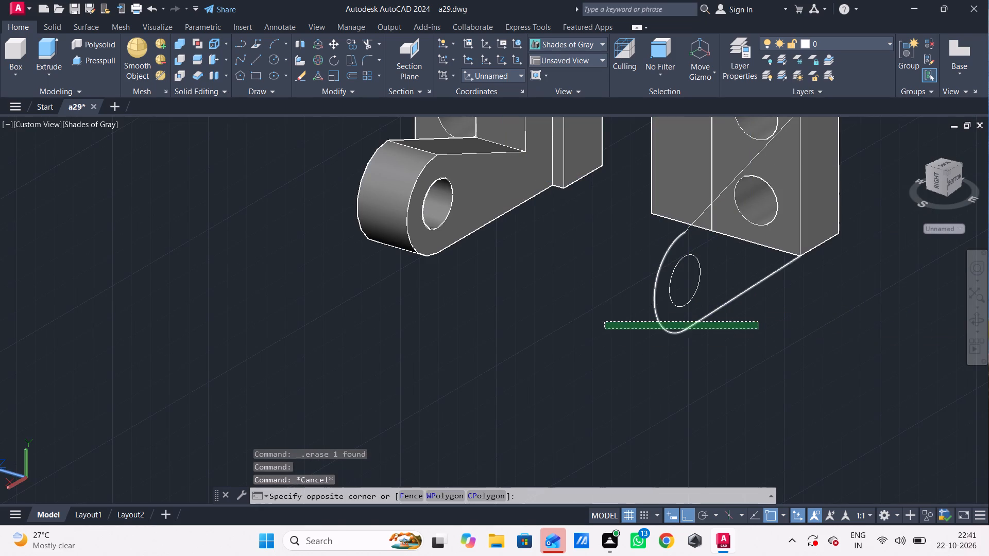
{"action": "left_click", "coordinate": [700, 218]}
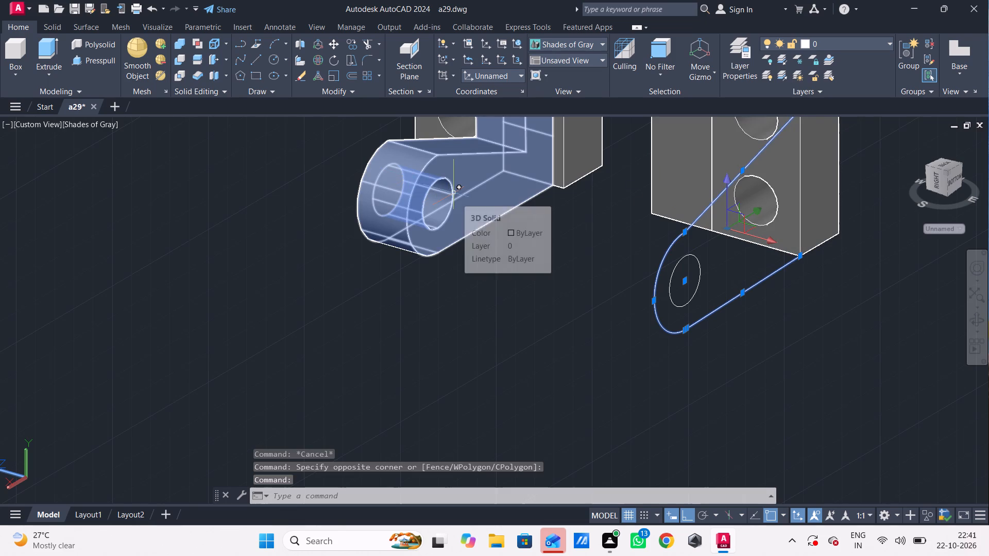
In 2D Wireframe style, join the second arm's arc, bottom line, vertical flange line and sloping line into one polyline.
{"action": "left_click", "coordinate": [84, 123]}
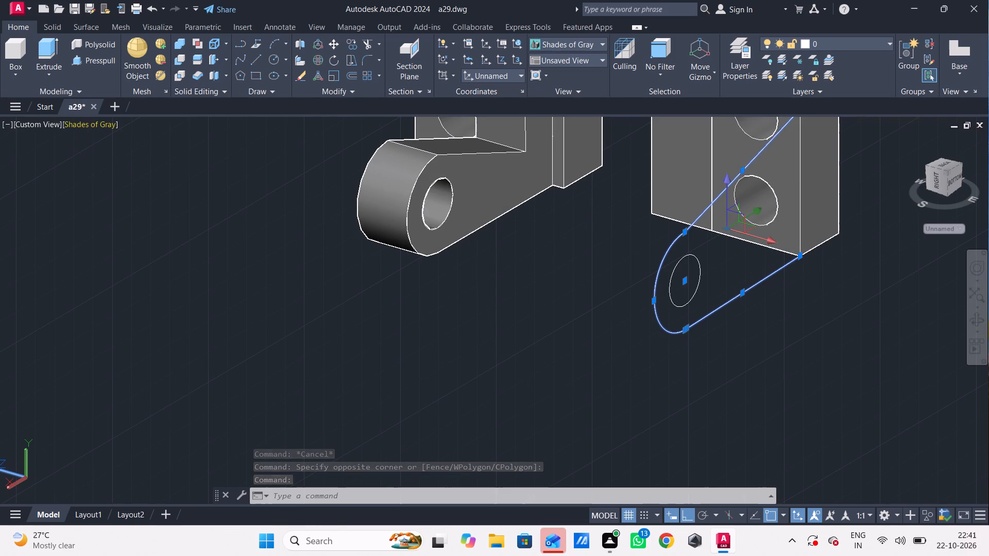
{"action": "left_click", "coordinate": [110, 154]}
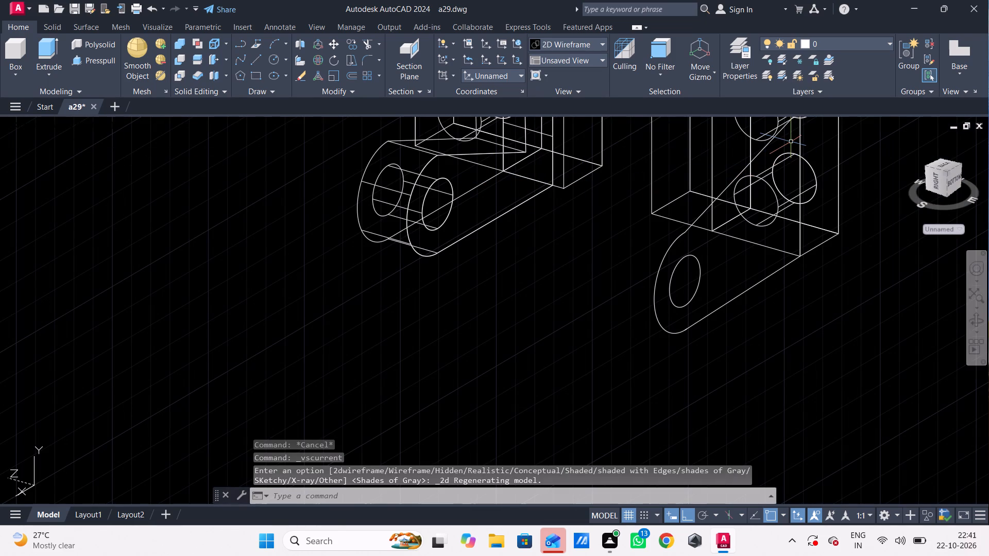
{"action": "middle_click_drag", "start_coordinate": [797, 138], "coordinate": [668, 220]}
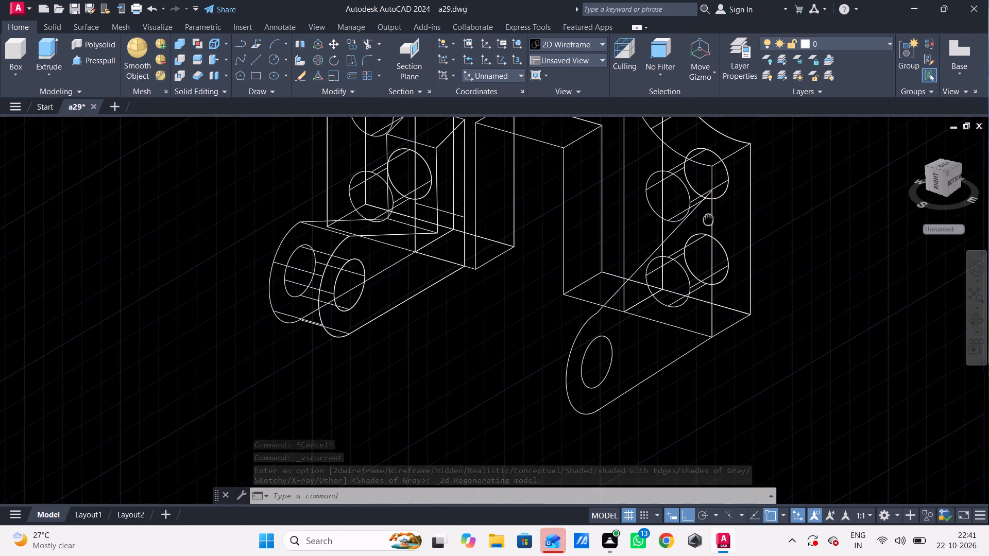
{"action": "middle_click_drag", "start_coordinate": [668, 220], "coordinate": [605, 239]}
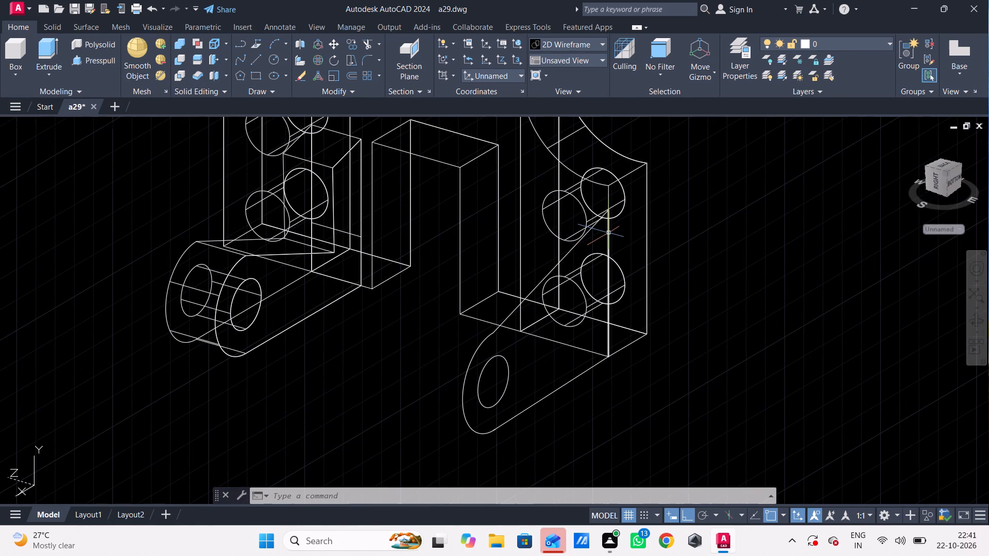
{"action": "left_click", "coordinate": [609, 233]}
{"action": "left_click", "coordinate": [600, 401]}
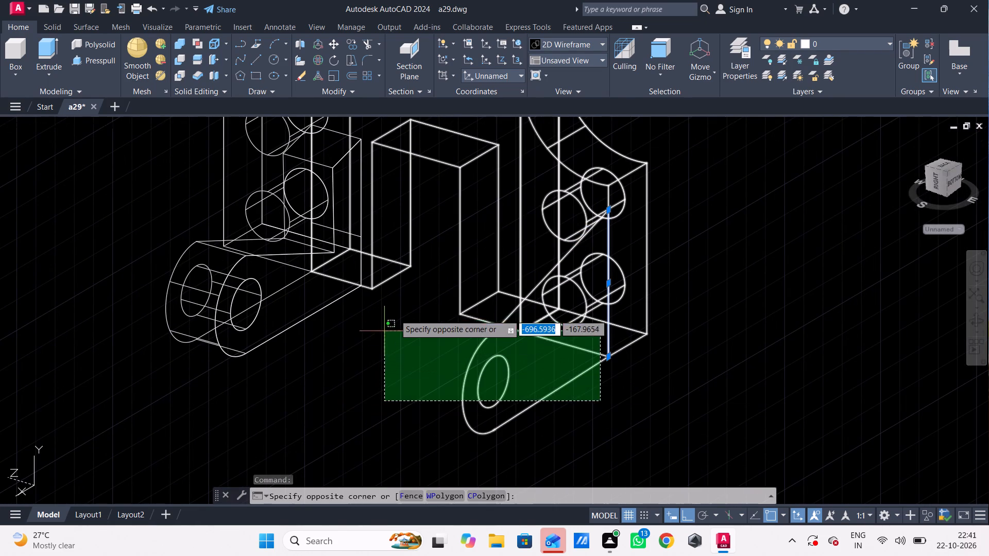
{"action": "left_click", "coordinate": [390, 364]}
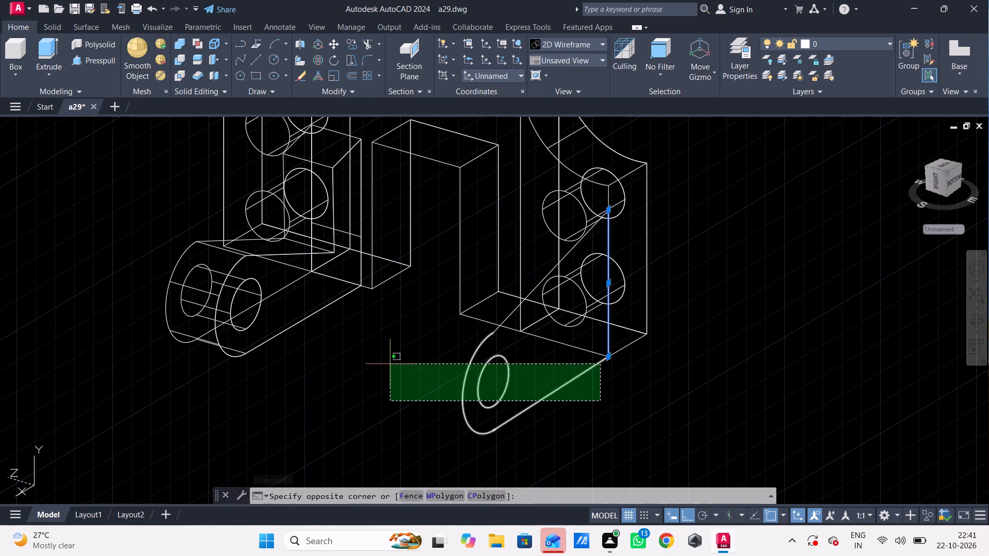
{"action": "left_click", "coordinate": [501, 320]}
{"action": "left_click", "coordinate": [506, 323]}
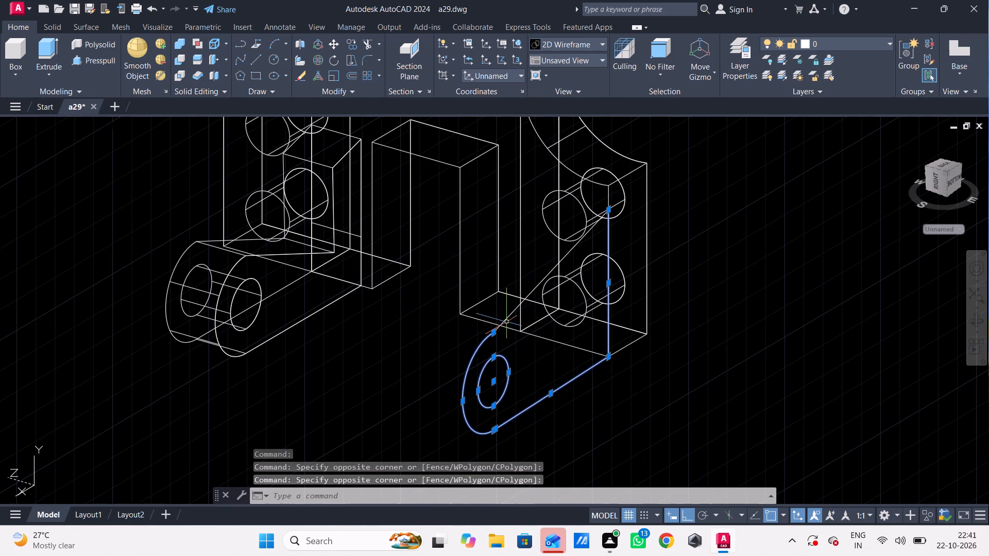
{"action": "left_click", "coordinate": [505, 319]}
{"action": "key", "text": "j"}
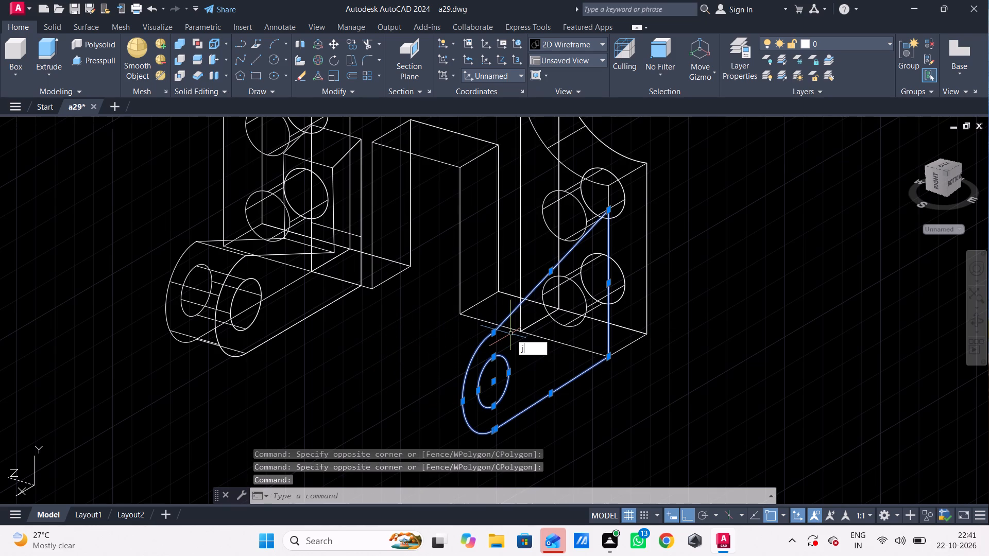
{"action": "left_click", "coordinate": [536, 357]}
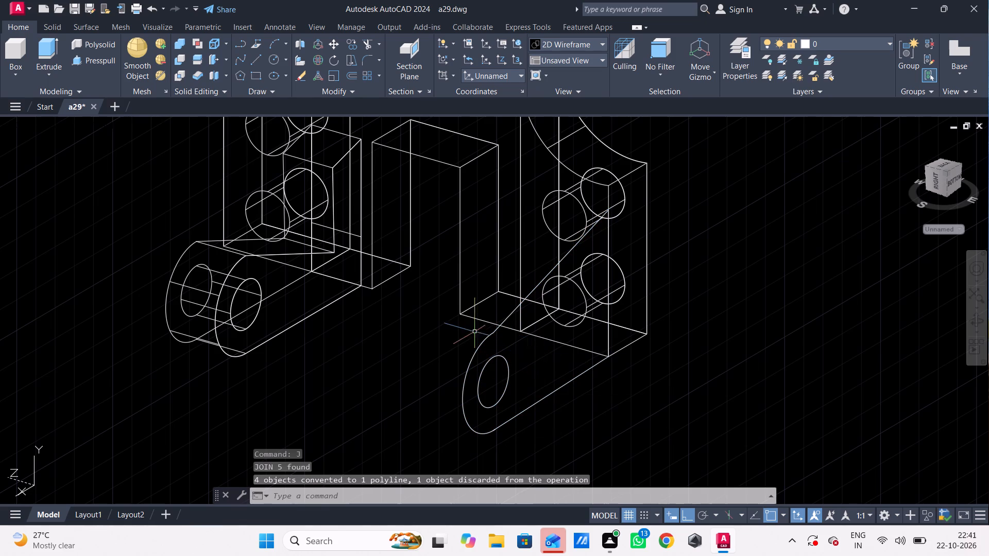
Set the visual style to Shades of Gray.
{"action": "left_click", "coordinate": [92, 119]}
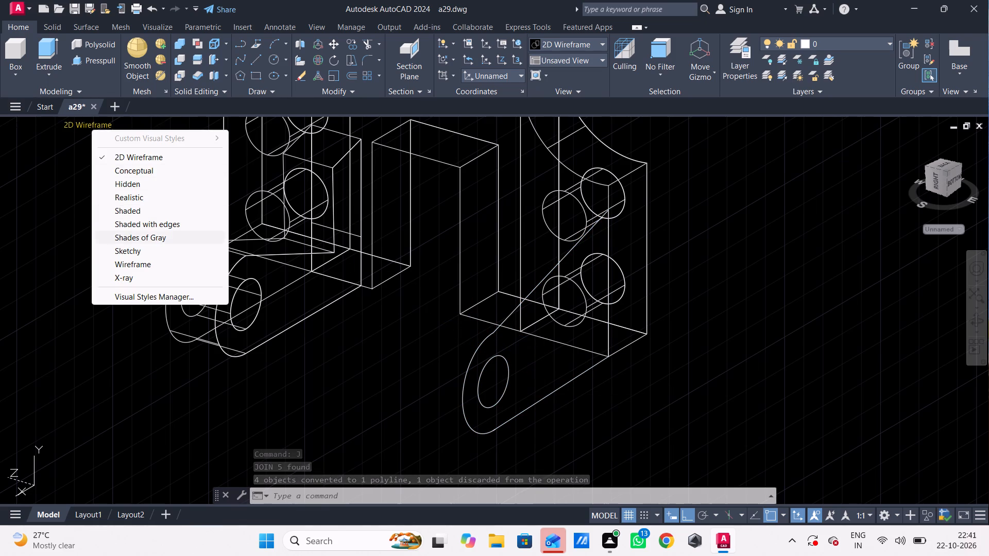
{"action": "left_click", "coordinate": [135, 237]}
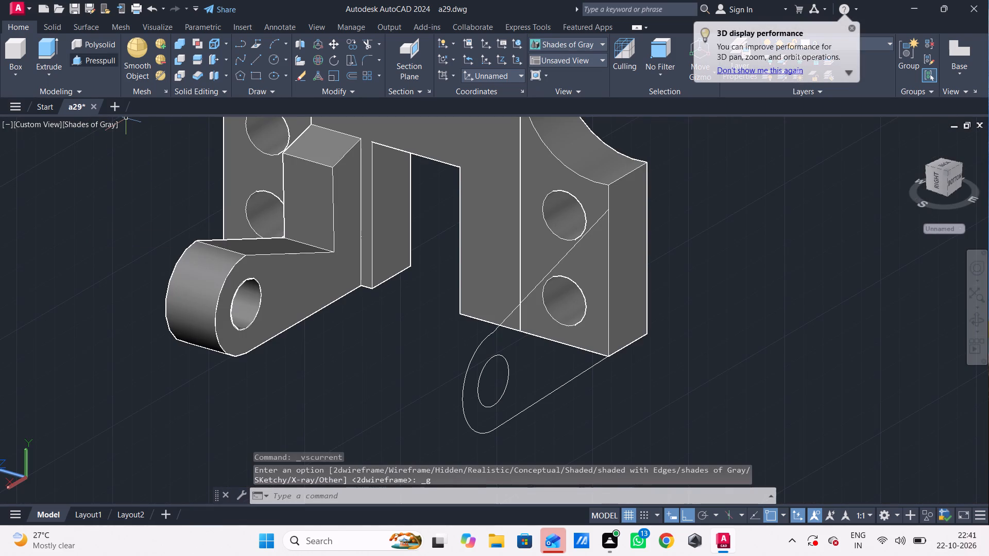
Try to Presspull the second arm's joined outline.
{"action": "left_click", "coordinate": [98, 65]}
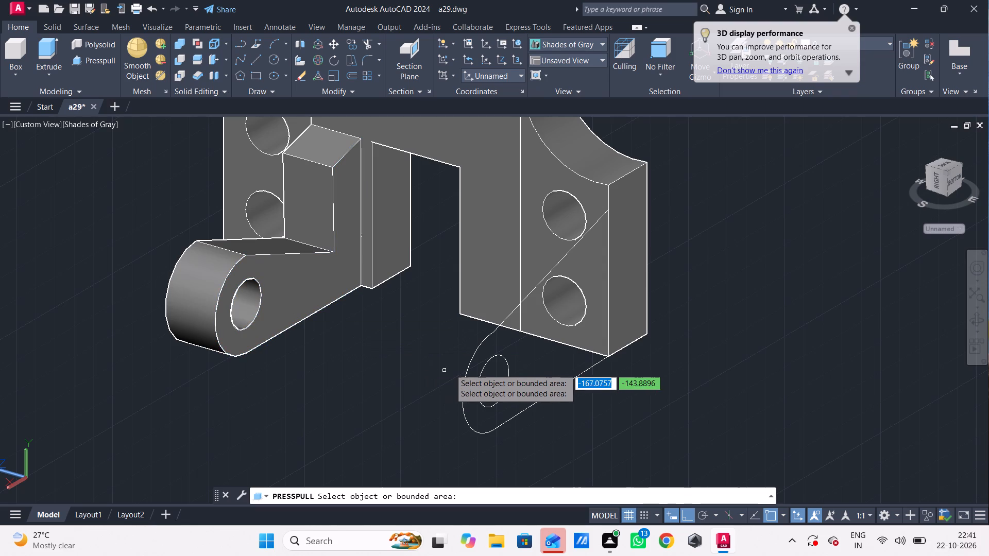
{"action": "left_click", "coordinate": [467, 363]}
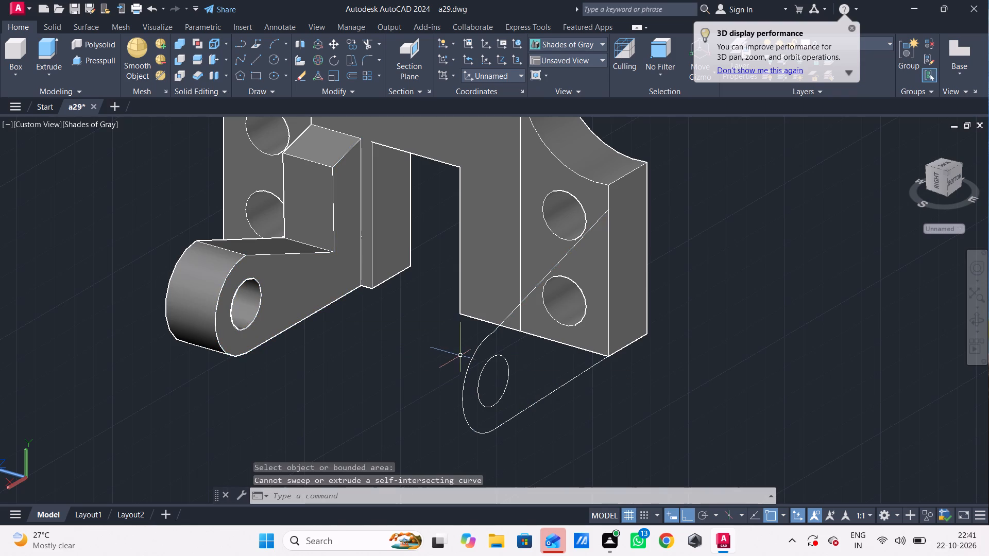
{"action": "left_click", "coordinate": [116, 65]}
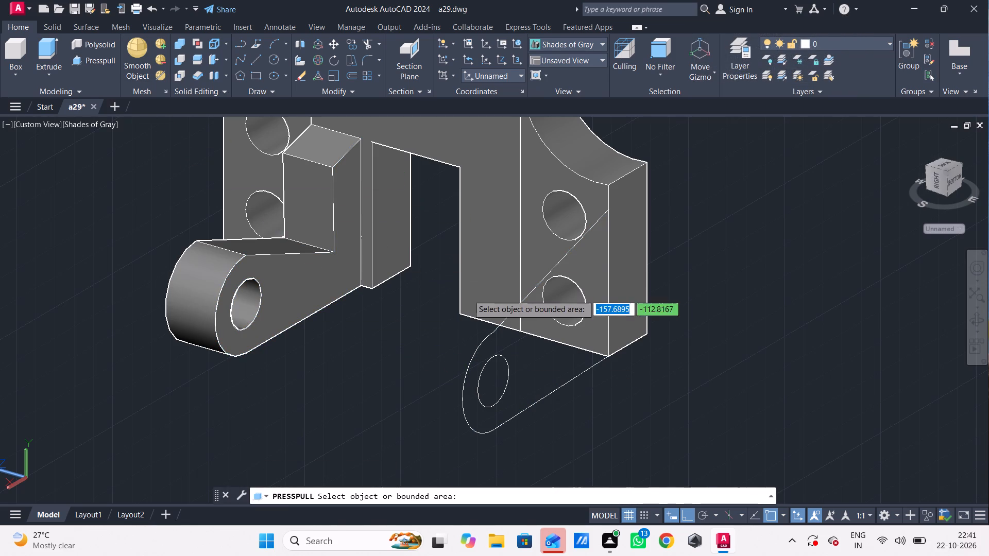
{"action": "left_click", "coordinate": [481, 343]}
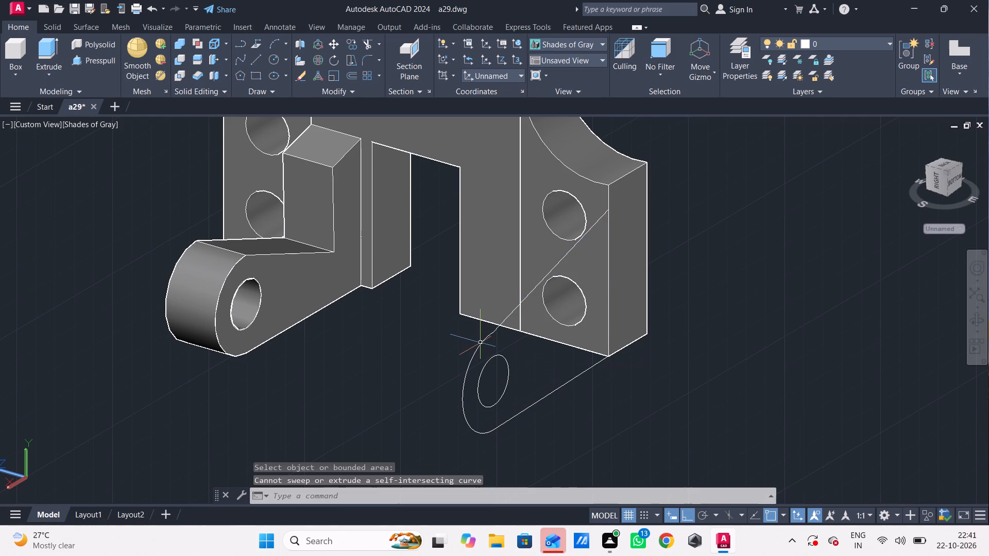
Examine the junction between the rounded end's arc and the sloping line of the second arm's outline.
{"action": "scroll", "coordinate": [481, 348], "scroll_direction": "up", "scroll_amount": 5}
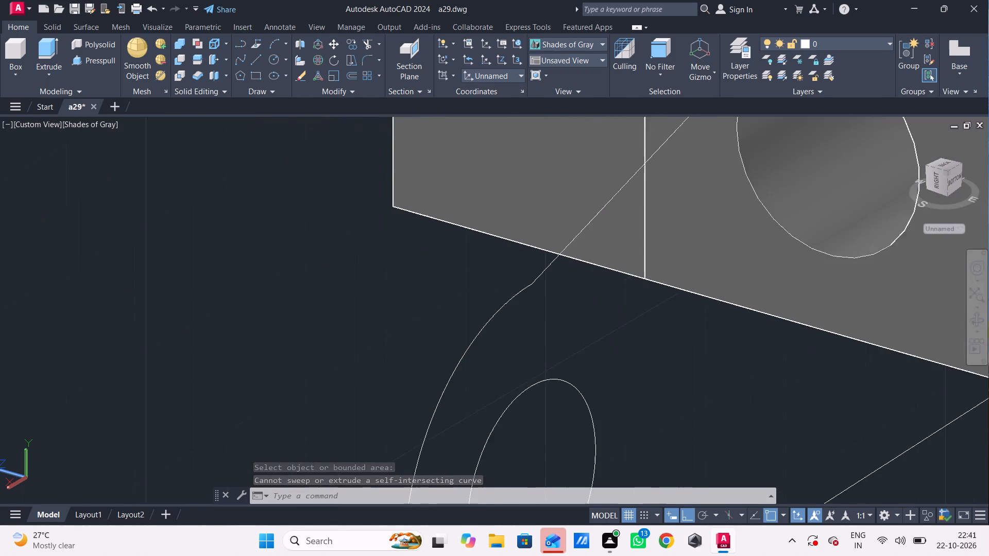
{"action": "scroll", "coordinate": [481, 348], "scroll_direction": "up", "scroll_amount": 1}
{"action": "scroll", "coordinate": [481, 348], "scroll_direction": "down", "scroll_amount": 1}
{"action": "scroll", "coordinate": [523, 318], "scroll_direction": "up", "scroll_amount": 2}
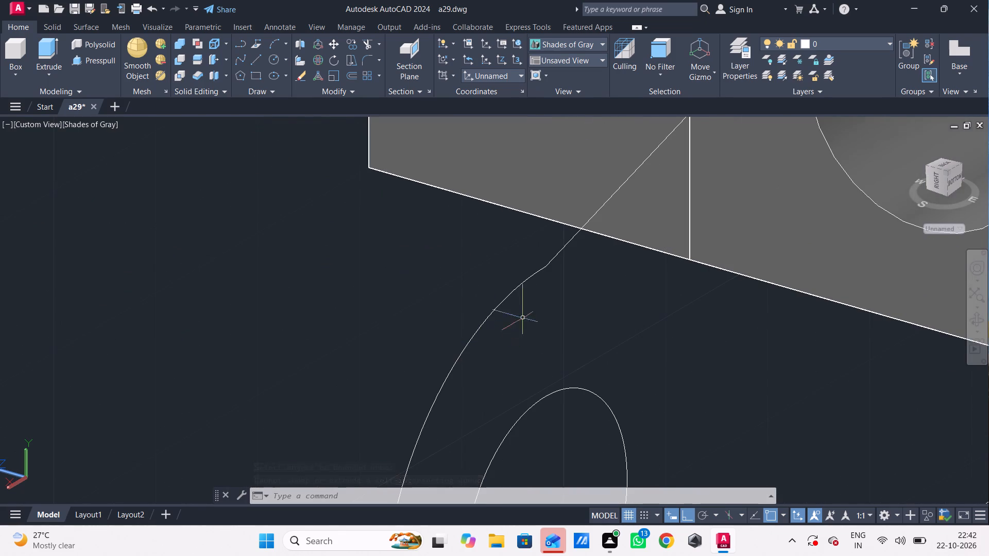
{"action": "scroll", "coordinate": [523, 318], "scroll_direction": "up", "scroll_amount": 3}
{"action": "scroll", "coordinate": [523, 318], "scroll_direction": "down", "scroll_amount": 7}
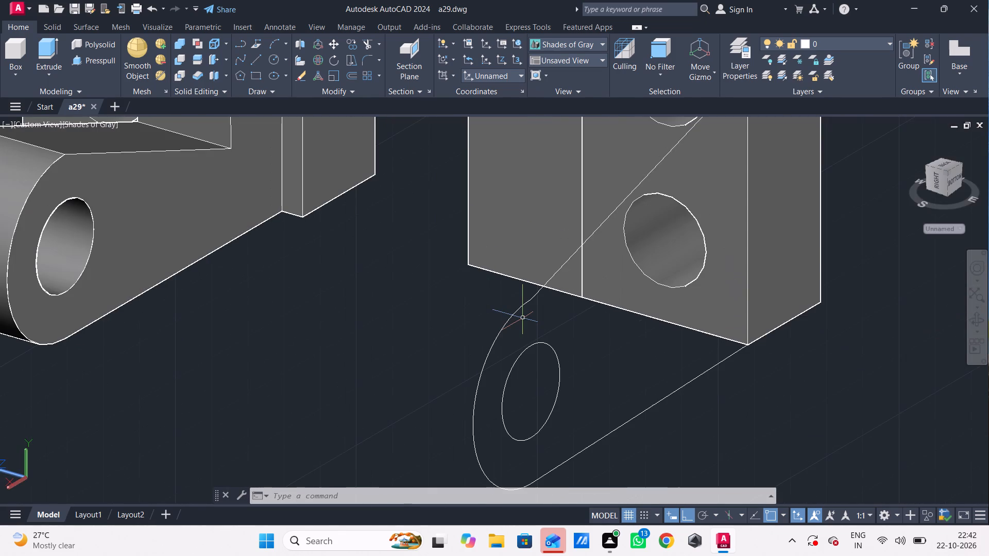
Move the second arm's outline together with its inner circle away from the flange into clear space beside the bracket.
{"action": "left_click", "coordinate": [504, 327]}
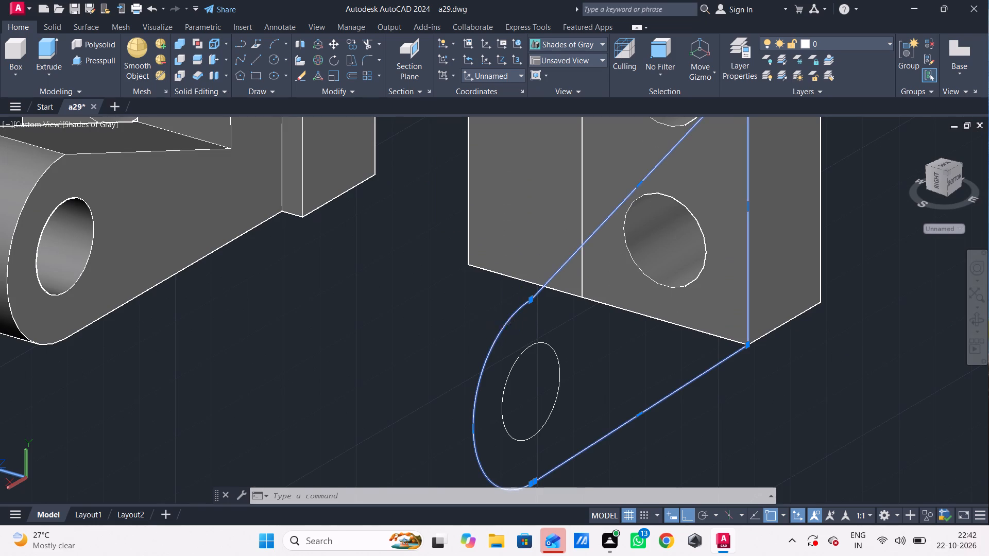
{"action": "left_click", "coordinate": [540, 344]}
{"action": "key", "text": "m"}
{"action": "key", "text": "space"}
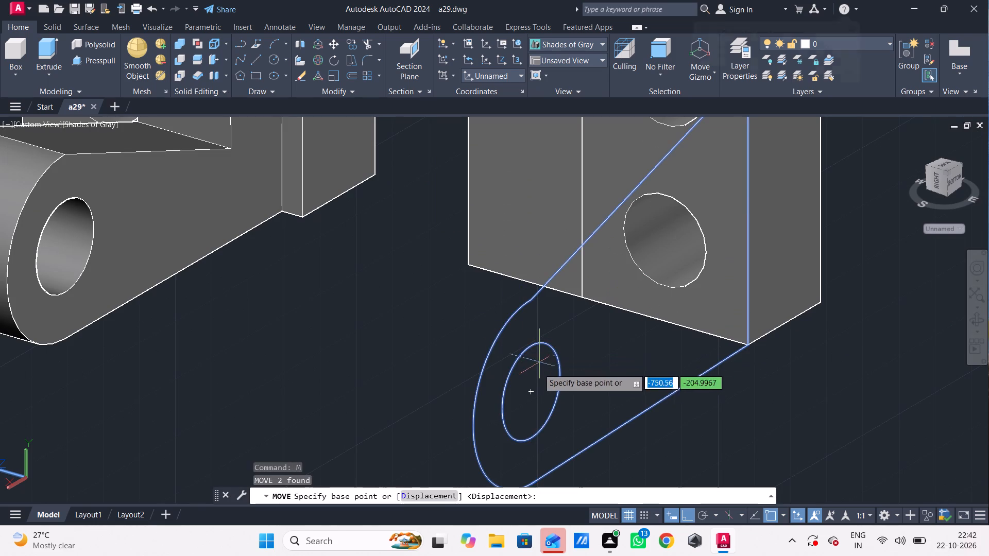
{"action": "left_click", "coordinate": [534, 387]}
{"action": "scroll", "coordinate": [589, 380], "scroll_direction": "down", "scroll_amount": 2}
{"action": "middle_click_drag", "start_coordinate": [589, 380], "coordinate": [562, 361]}
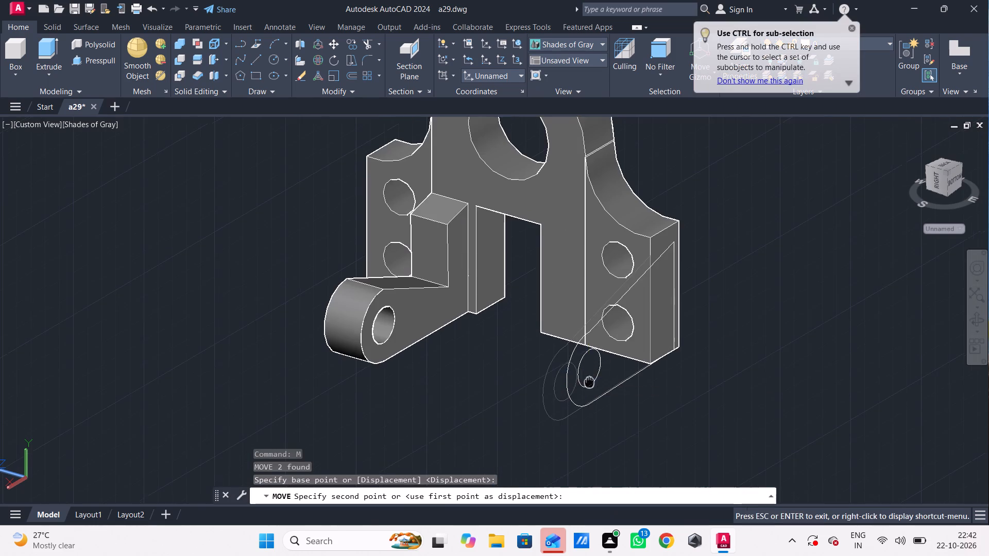
{"action": "middle_click_drag", "start_coordinate": [562, 361], "coordinate": [486, 317]}
{"action": "left_click", "coordinate": [562, 422]}
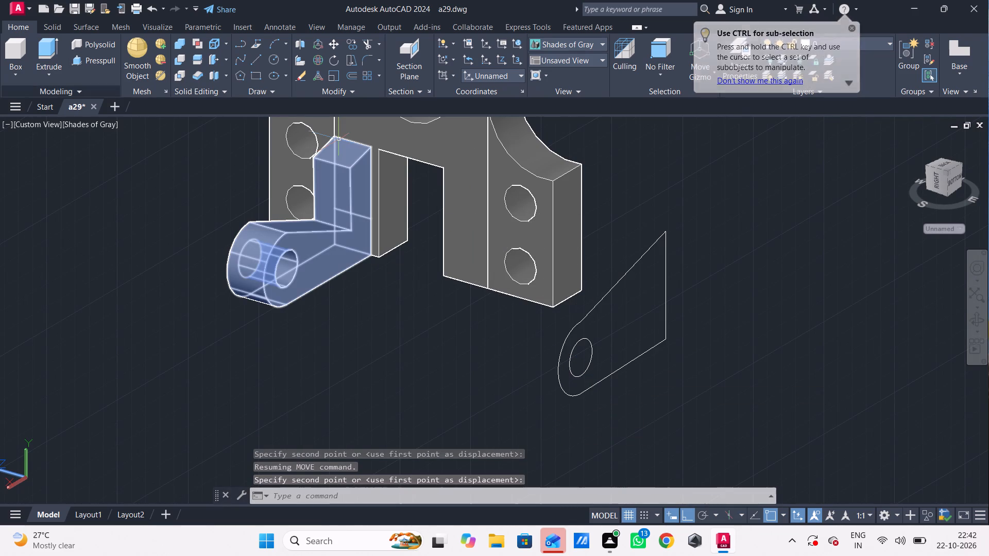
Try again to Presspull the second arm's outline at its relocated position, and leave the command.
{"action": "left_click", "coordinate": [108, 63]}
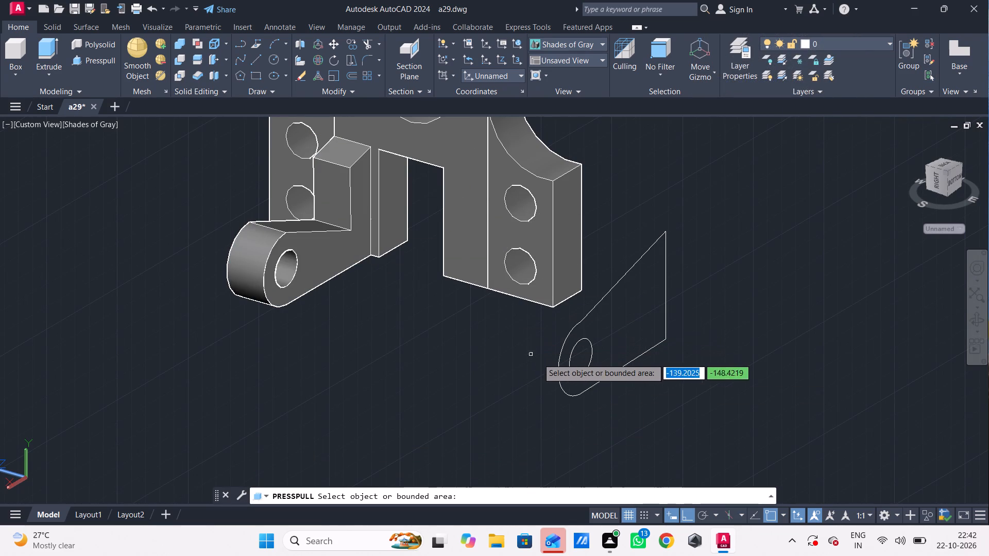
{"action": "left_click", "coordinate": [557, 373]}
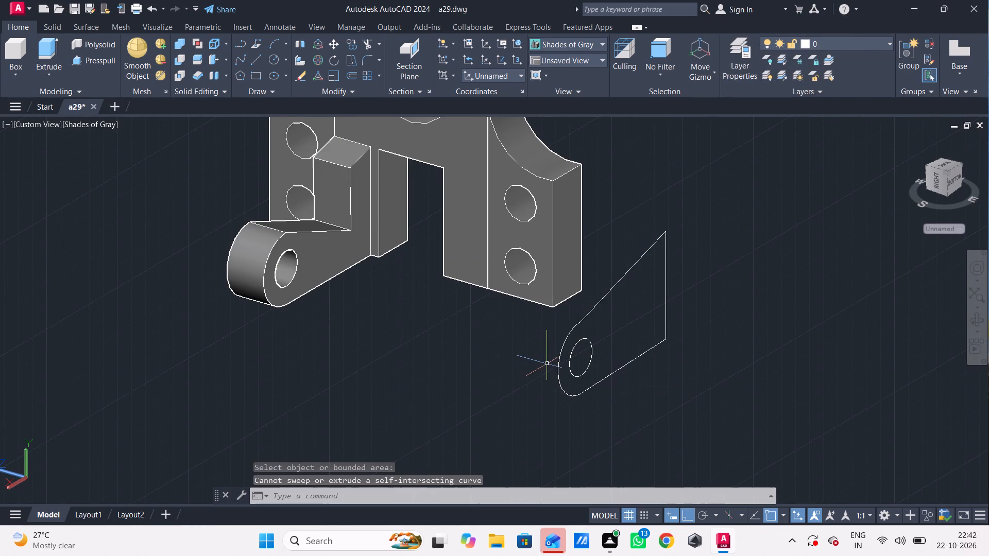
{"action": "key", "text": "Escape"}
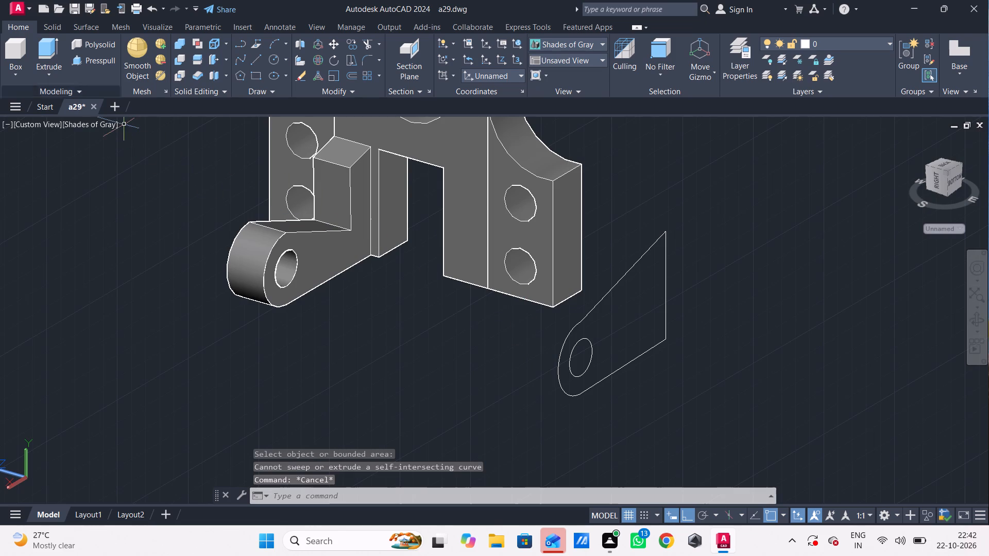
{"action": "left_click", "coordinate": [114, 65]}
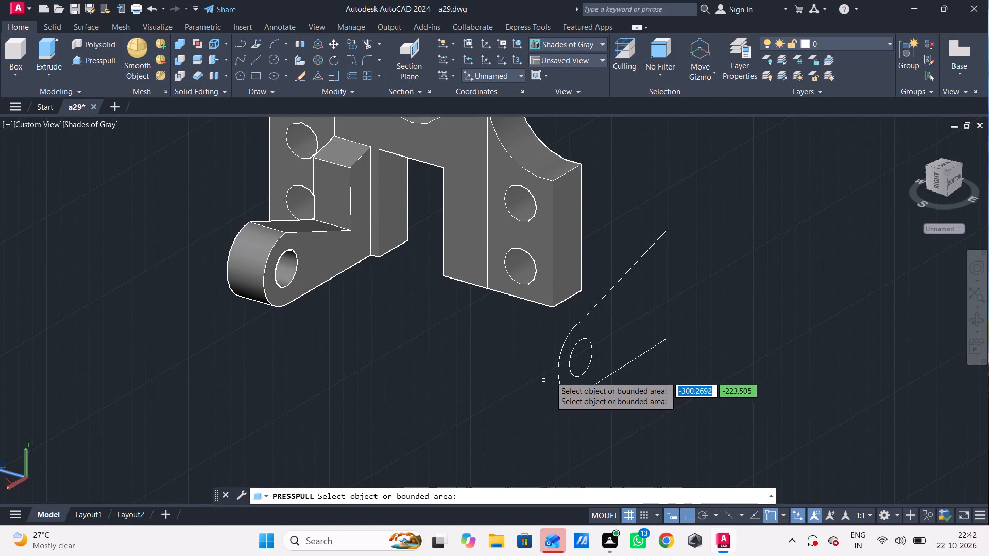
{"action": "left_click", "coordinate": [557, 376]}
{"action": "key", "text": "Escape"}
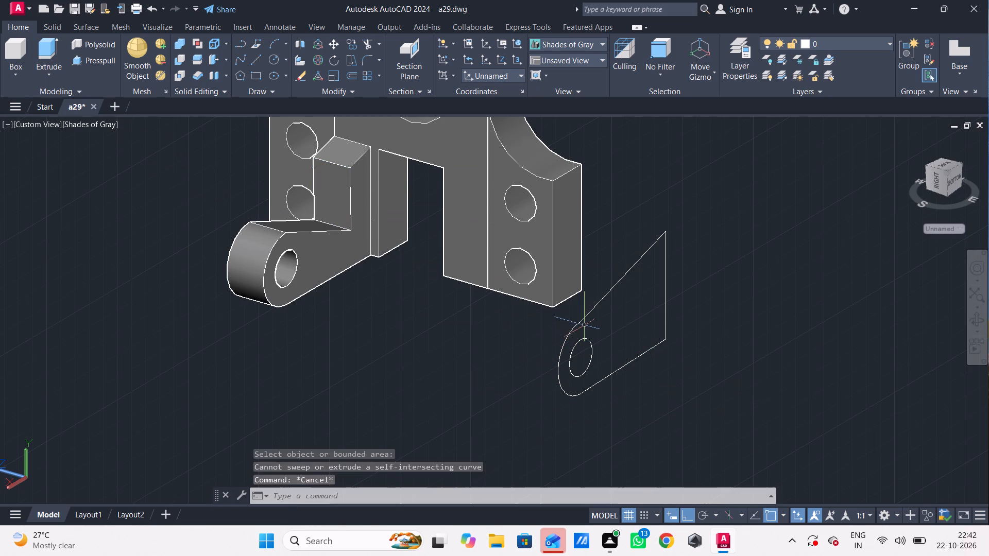
Examine the second arm's outline at the arc junction and at the lower and upper corners of its upright edge.
{"action": "scroll", "coordinate": [585, 322], "scroll_direction": "up", "scroll_amount": 3}
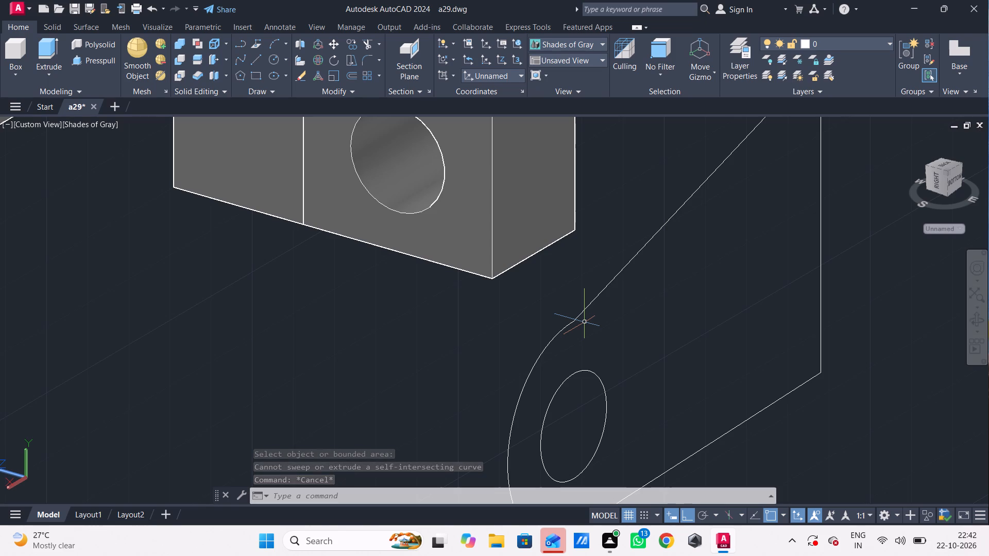
{"action": "middle_click_drag", "start_coordinate": [585, 322], "coordinate": [561, 338]}
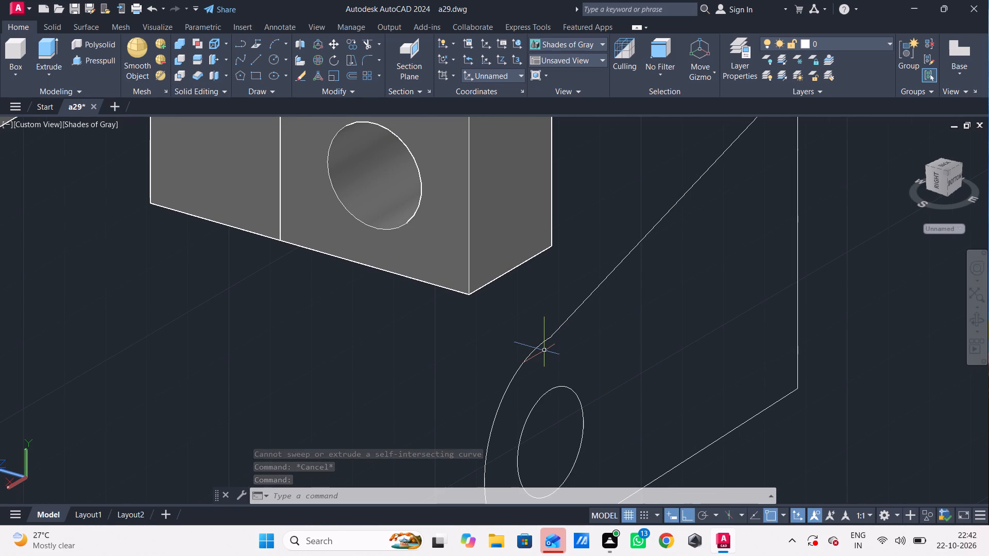
{"action": "scroll", "coordinate": [544, 349], "scroll_direction": "up", "scroll_amount": 3}
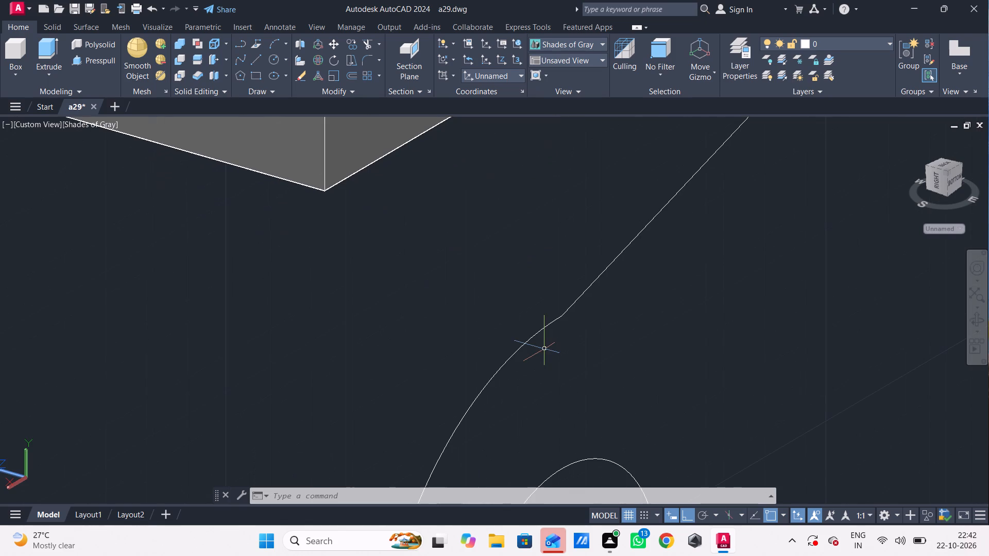
{"action": "scroll", "coordinate": [558, 320], "scroll_direction": "up", "scroll_amount": 4}
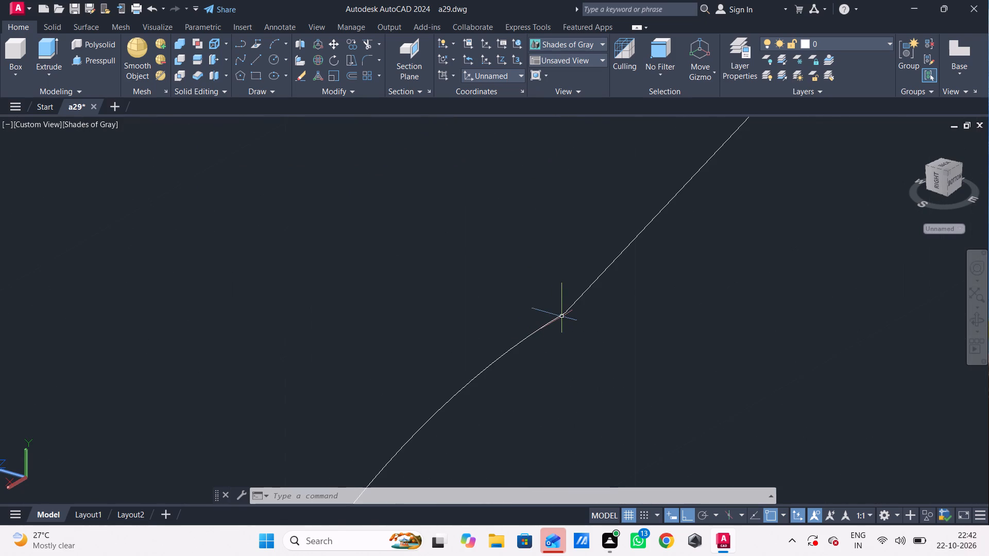
{"action": "scroll", "coordinate": [562, 317], "scroll_direction": "down", "scroll_amount": 5}
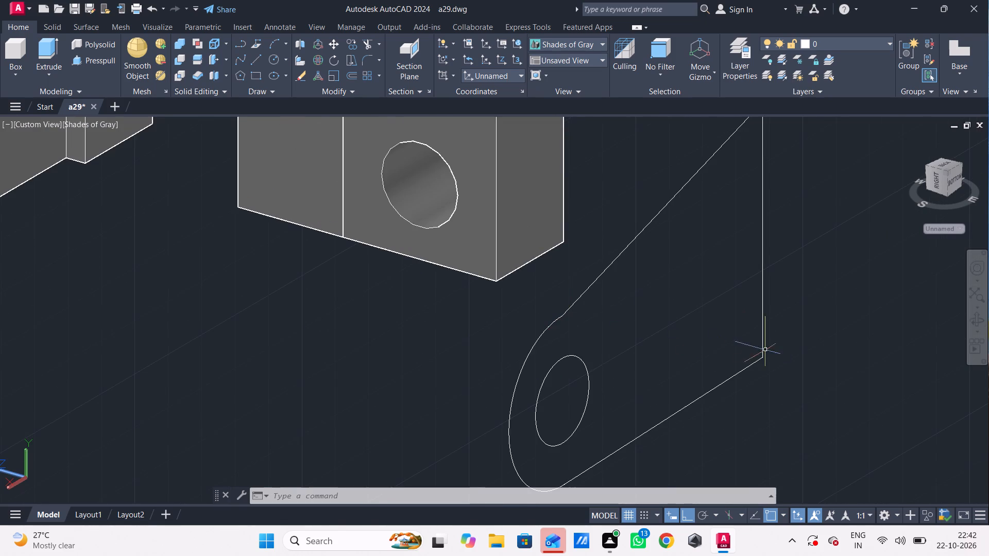
{"action": "scroll", "coordinate": [774, 355], "scroll_direction": "up", "scroll_amount": 6}
{"action": "scroll", "coordinate": [705, 401], "scroll_direction": "up", "scroll_amount": 3}
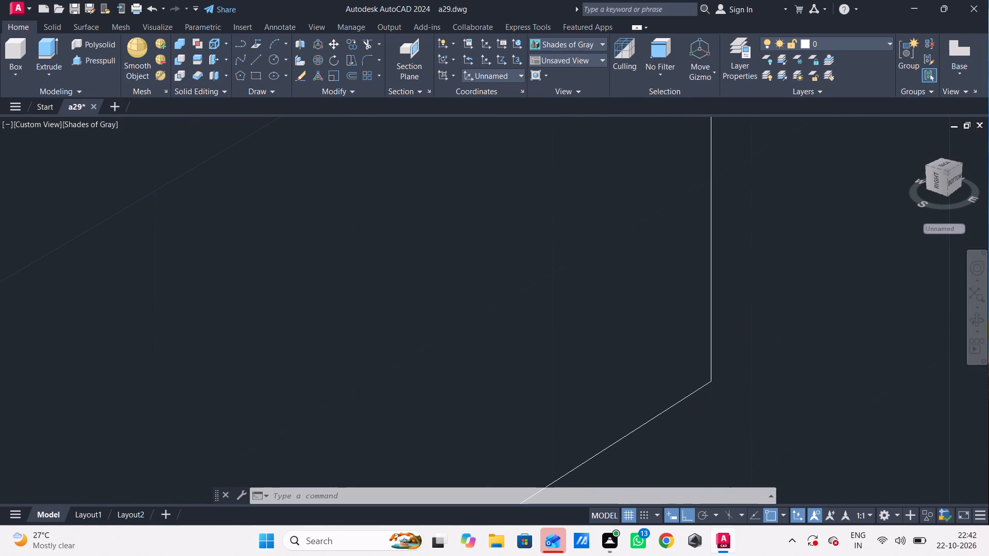
{"action": "scroll", "coordinate": [705, 401], "scroll_direction": "up", "scroll_amount": 4}
{"action": "scroll", "coordinate": [732, 240], "scroll_direction": "up", "scroll_amount": 1}
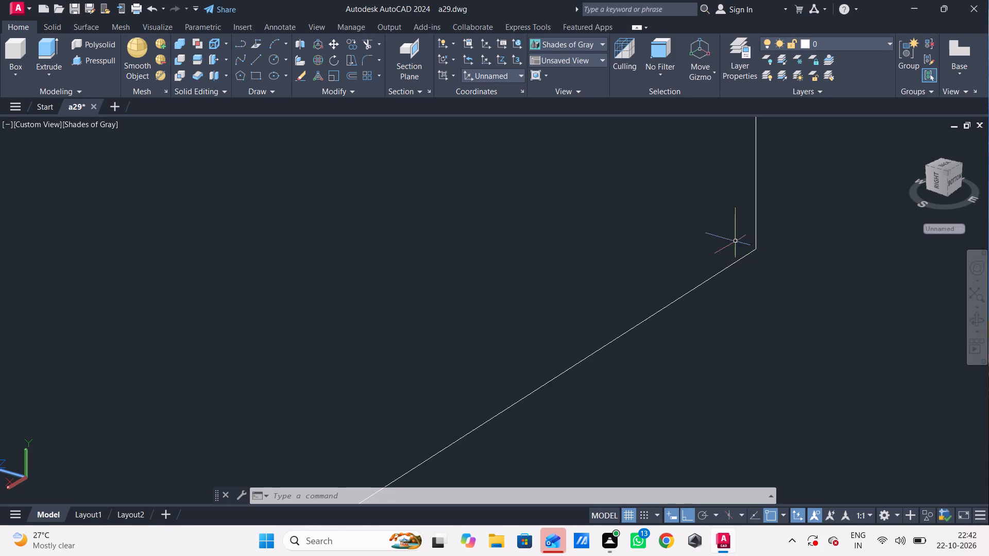
{"action": "scroll", "coordinate": [732, 240], "scroll_direction": "up", "scroll_amount": 6}
{"action": "scroll", "coordinate": [769, 249], "scroll_direction": "down", "scroll_amount": 2}
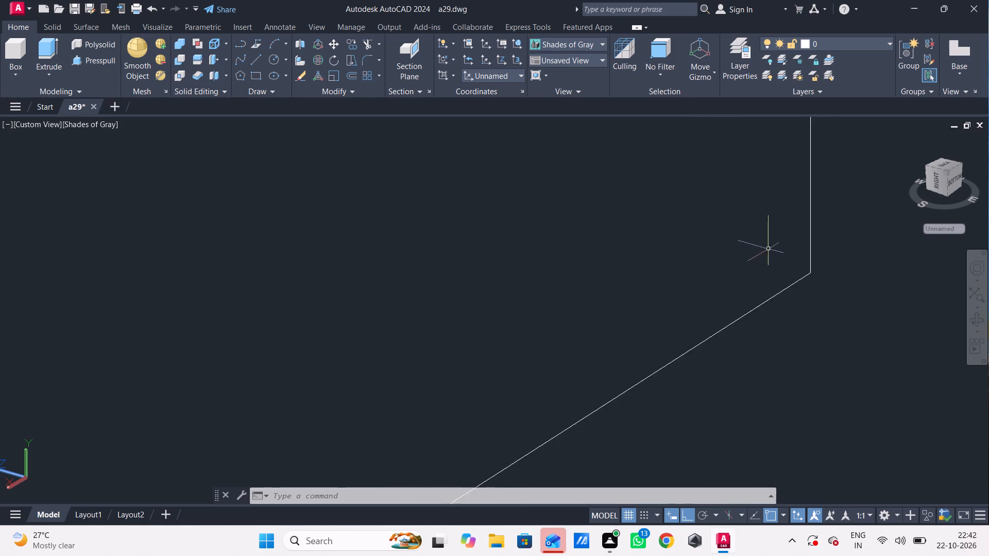
{"action": "scroll", "coordinate": [769, 251], "scroll_direction": "down", "scroll_amount": 11}
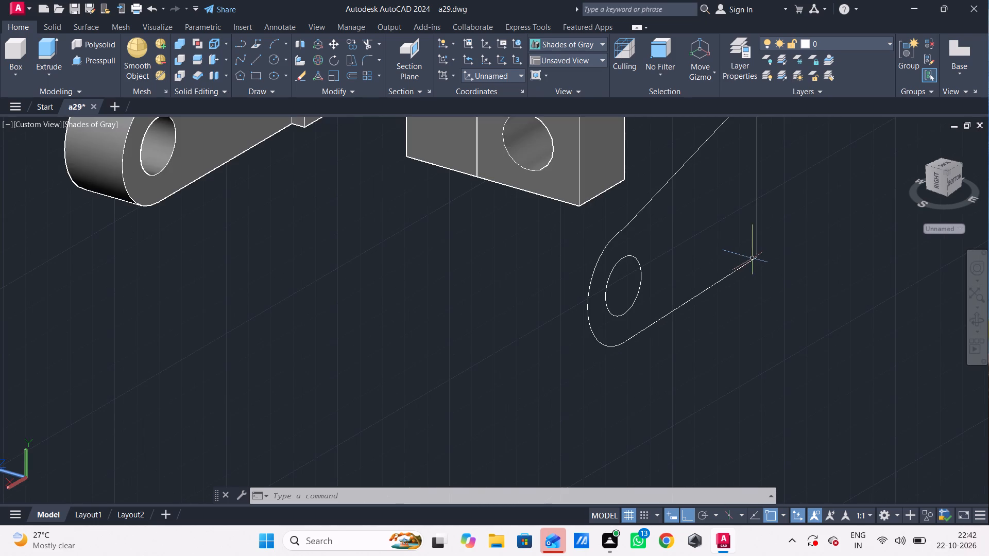
{"action": "middle_click_drag", "start_coordinate": [715, 256], "coordinate": [693, 328]}
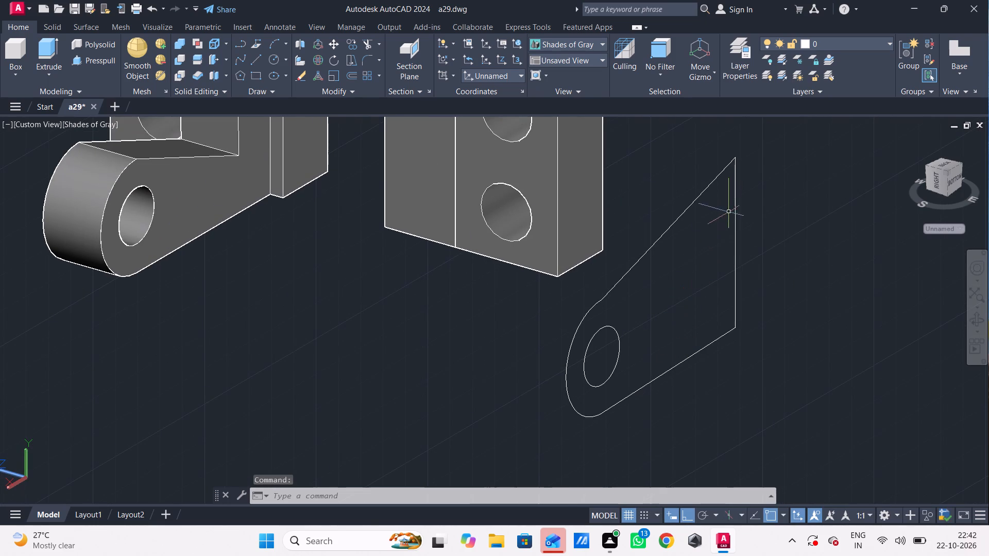
{"action": "scroll", "coordinate": [731, 162], "scroll_direction": "up", "scroll_amount": 7}
{"action": "scroll", "coordinate": [731, 162], "scroll_direction": "down", "scroll_amount": 5}
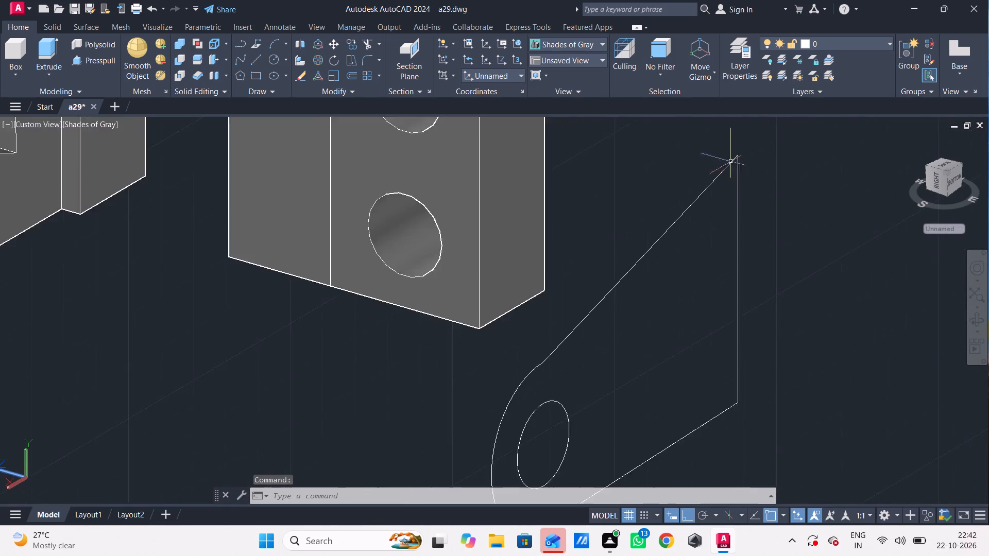
{"action": "scroll", "coordinate": [731, 162], "scroll_direction": "down", "scroll_amount": 1}
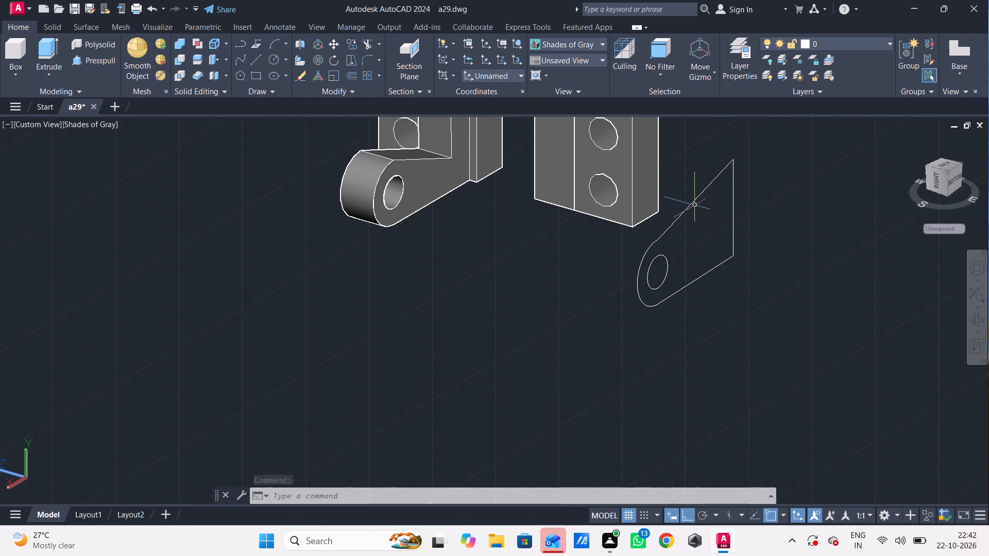
Explode the second arm's outline and erase its upper sloping line.
{"action": "left_click", "coordinate": [694, 202]}
{"action": "key", "text": "c"}
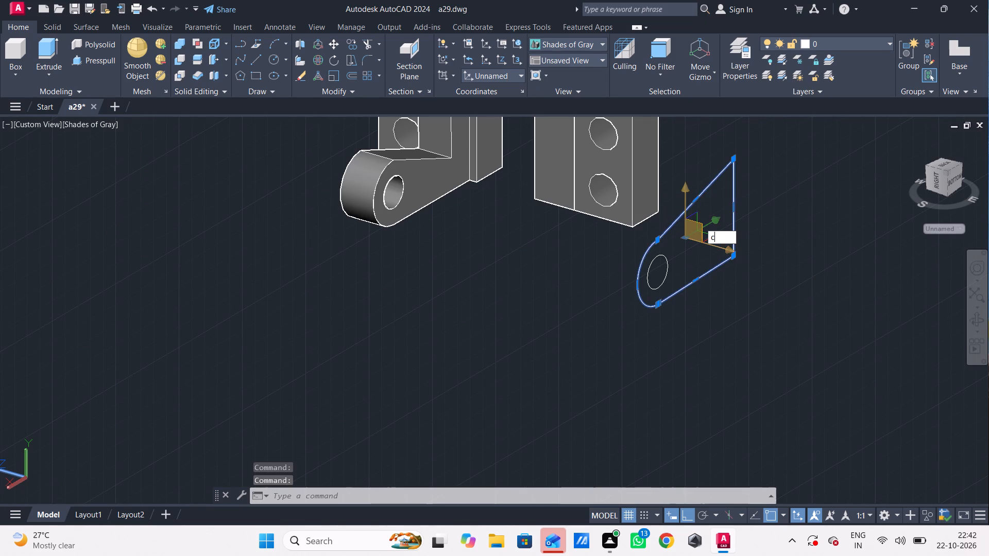
{"action": "key", "text": "BackSpace"}
{"action": "type", "text": "x"}
{"action": "key", "text": "space"}
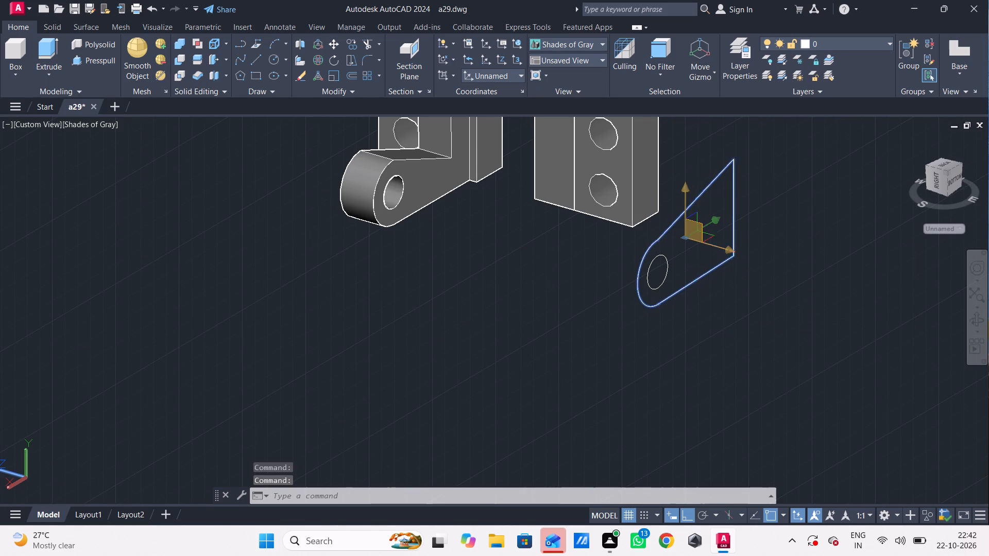
{"action": "left_click", "coordinate": [677, 219]}
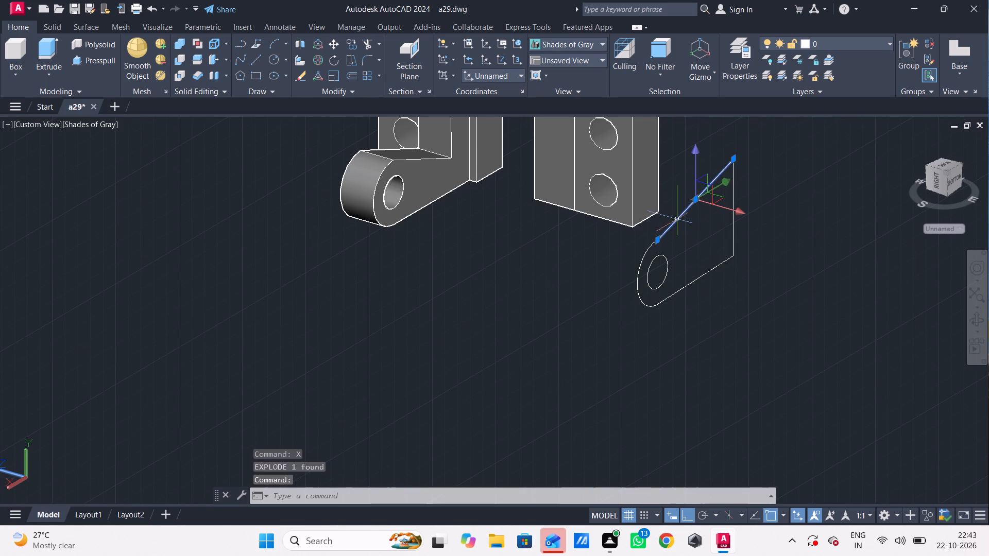
{"action": "key", "text": "Delete"}
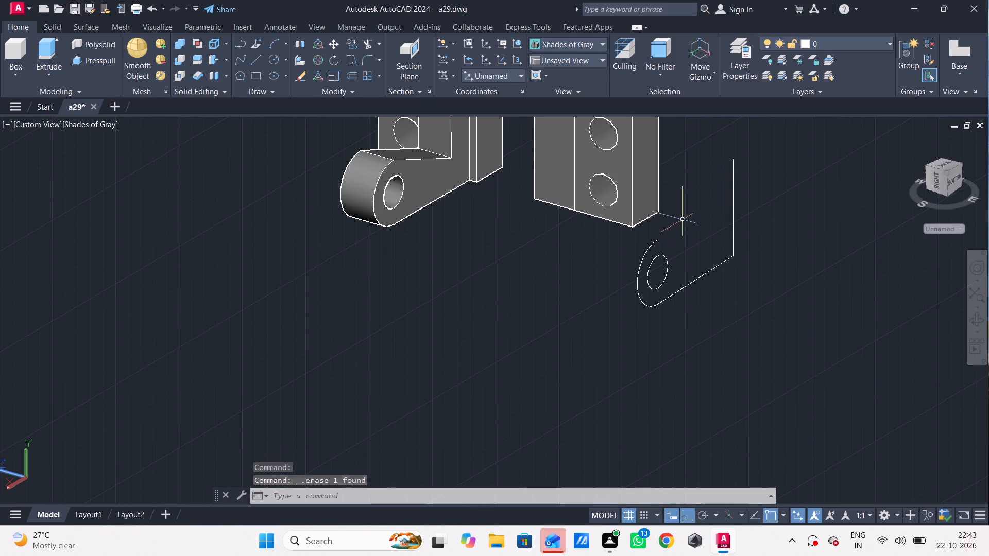
Draw lines from the upright edge's top end to the arc's upper end, continuing 32 units straight down to the arc's lower end.
{"action": "key", "text": "l"}
{"action": "key", "text": "Return"}
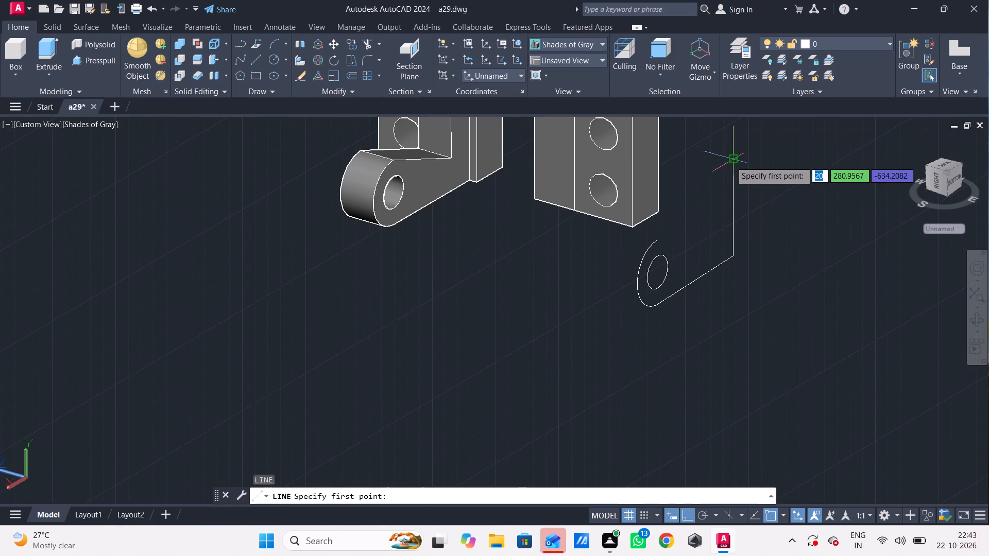
{"action": "left_click", "coordinate": [730, 161]}
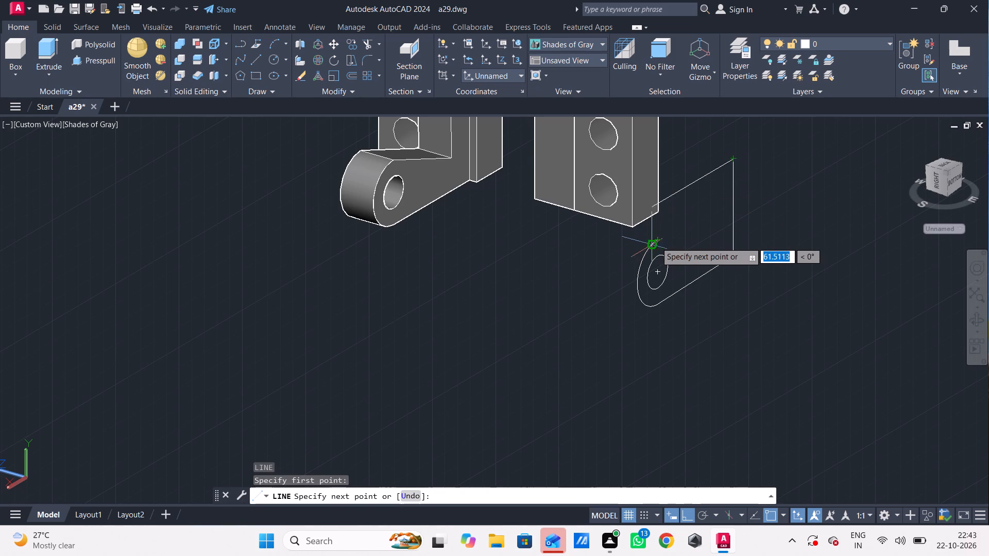
{"action": "scroll", "coordinate": [656, 242], "scroll_direction": "up", "scroll_amount": 4}
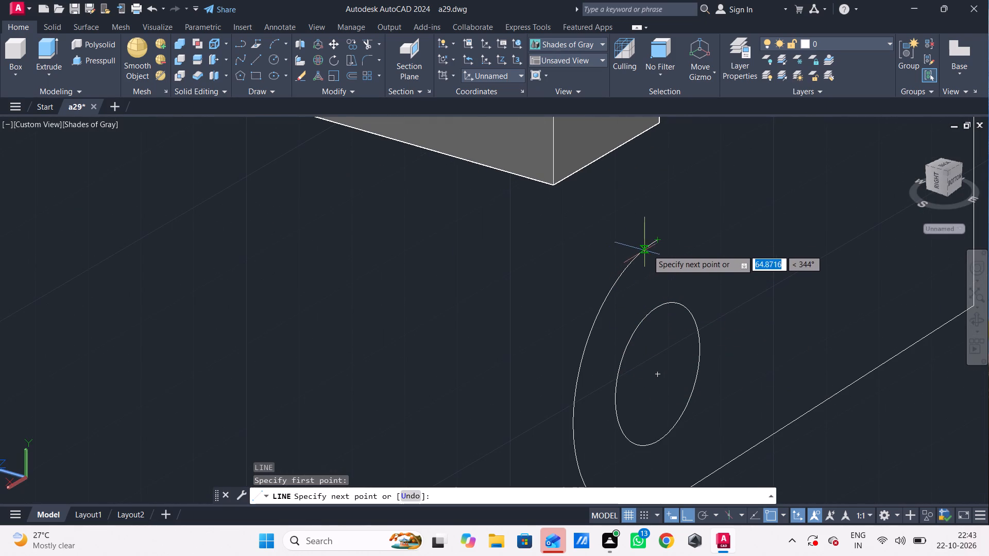
{"action": "left_click", "coordinate": [658, 242]}
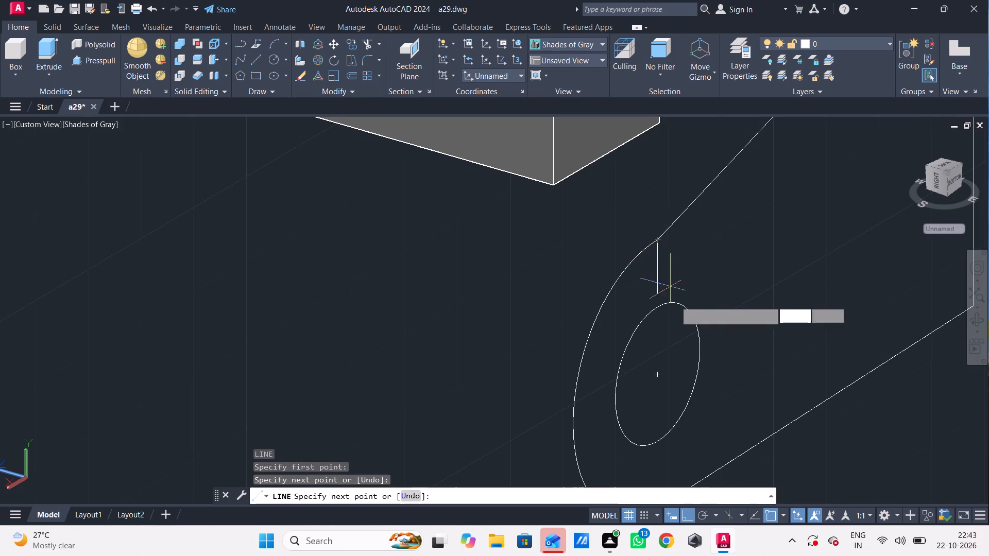
{"action": "middle_click_drag", "start_coordinate": [676, 387], "coordinate": [636, 244]}
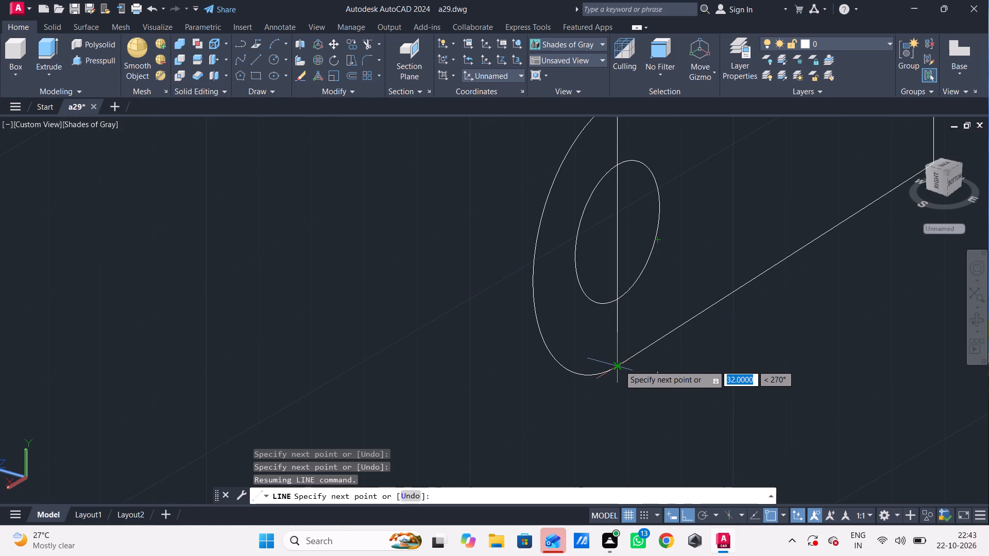
{"action": "left_click", "coordinate": [616, 367]}
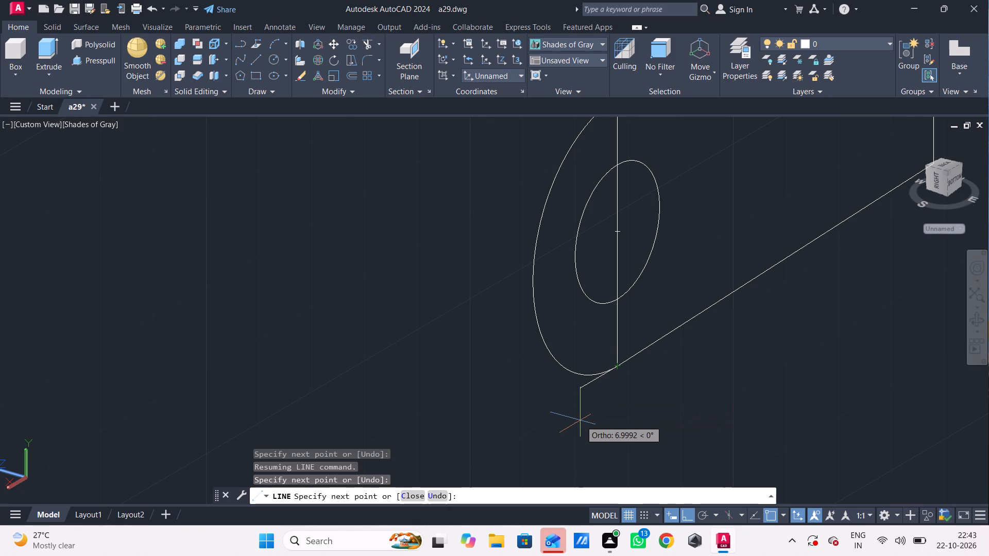
{"action": "key", "text": "Escape"}
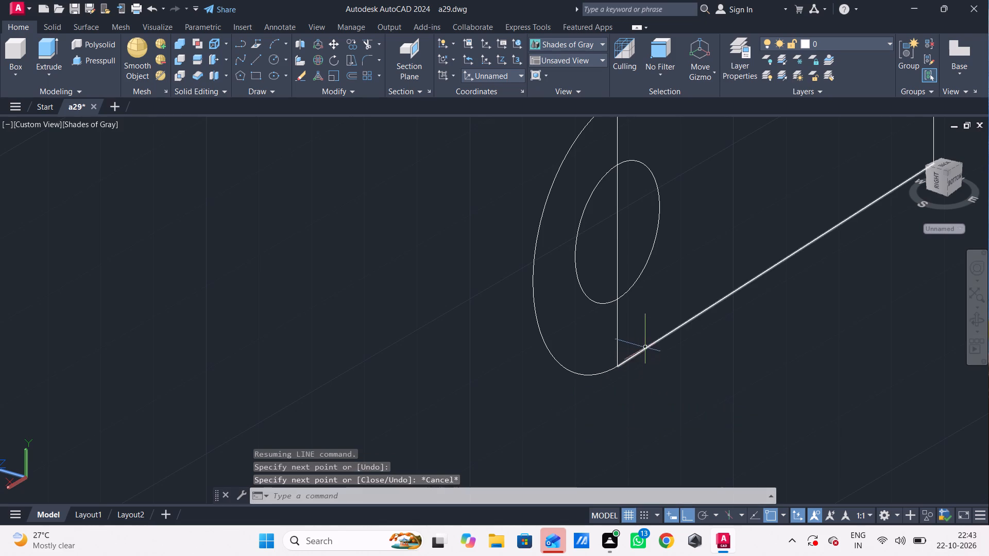
Stretch the lower sloping line's end to snap onto the lower endpoint of the rounded end's arc.
{"action": "left_click", "coordinate": [645, 346]}
{"action": "left_click", "coordinate": [618, 367]}
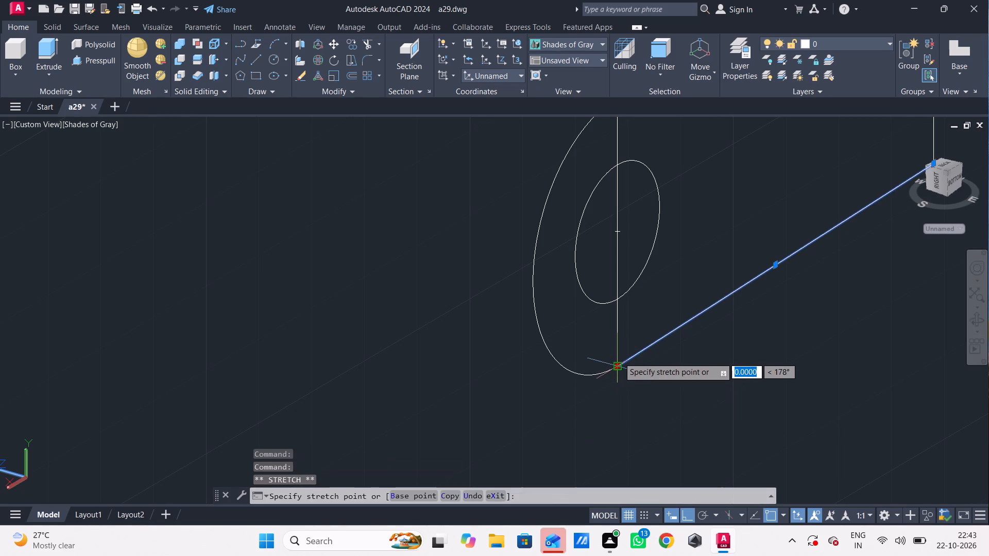
{"action": "scroll", "coordinate": [619, 357], "scroll_direction": "up", "scroll_amount": 6}
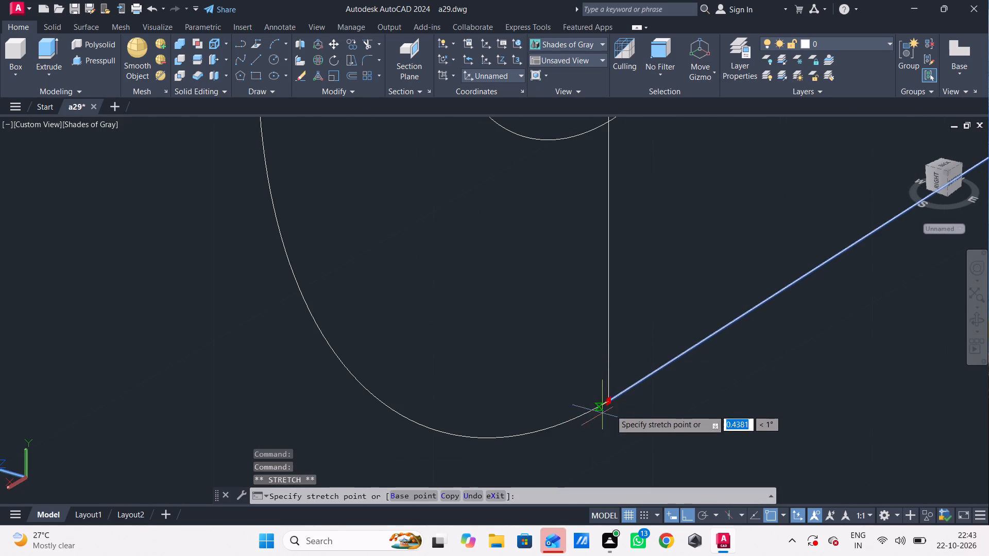
{"action": "scroll", "coordinate": [618, 399], "scroll_direction": "up", "scroll_amount": 8}
{"action": "middle_click_drag", "start_coordinate": [622, 393], "coordinate": [631, 318]}
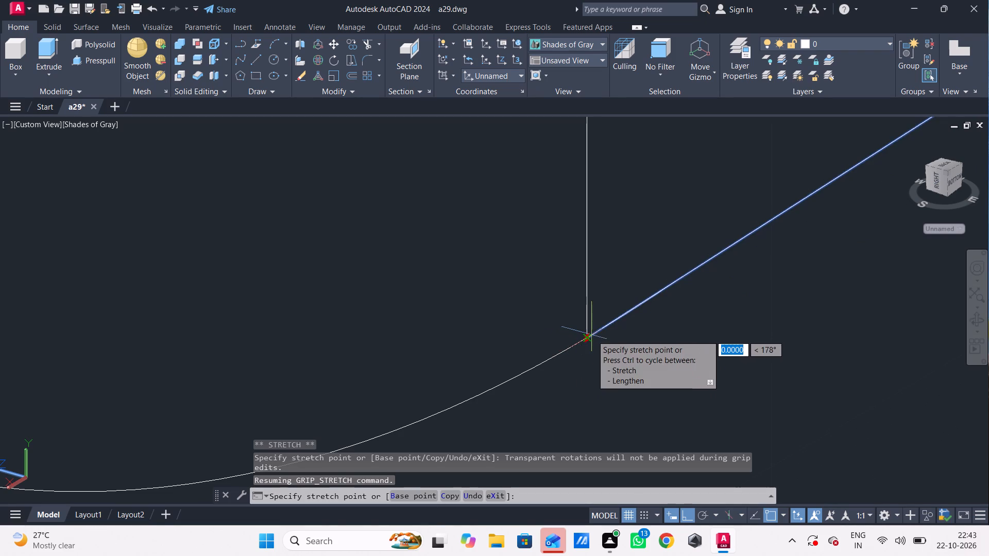
{"action": "left_click", "coordinate": [590, 340]}
{"action": "scroll", "coordinate": [591, 334], "scroll_direction": "up", "scroll_amount": 1}
{"action": "scroll", "coordinate": [591, 334], "scroll_direction": "down", "scroll_amount": 1}
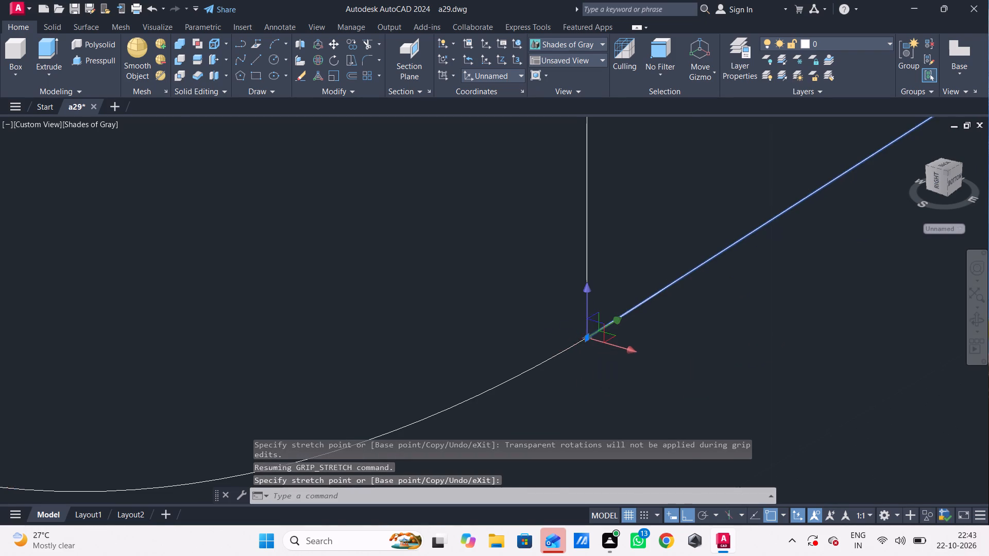
{"action": "scroll", "coordinate": [591, 334], "scroll_direction": "down", "scroll_amount": 1}
{"action": "key", "text": "Escape"}
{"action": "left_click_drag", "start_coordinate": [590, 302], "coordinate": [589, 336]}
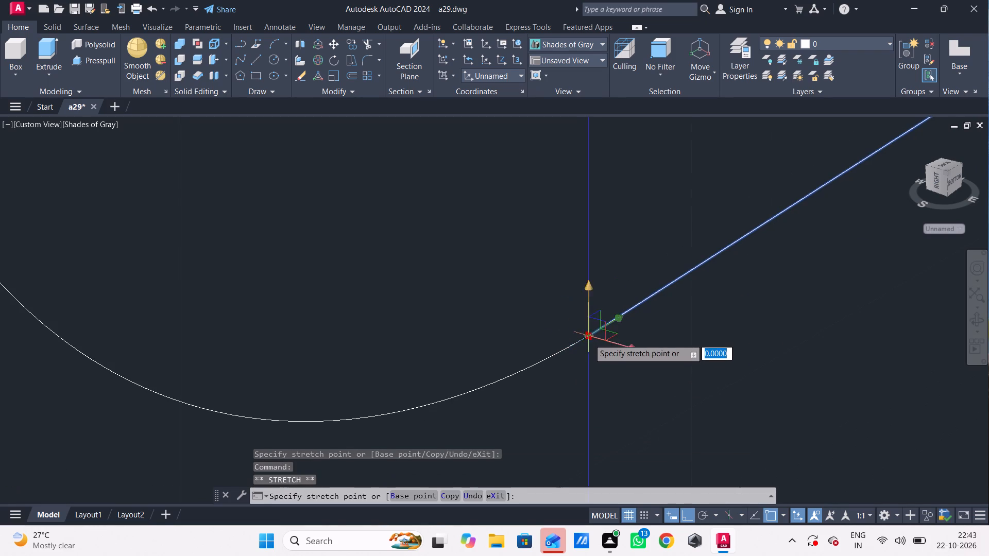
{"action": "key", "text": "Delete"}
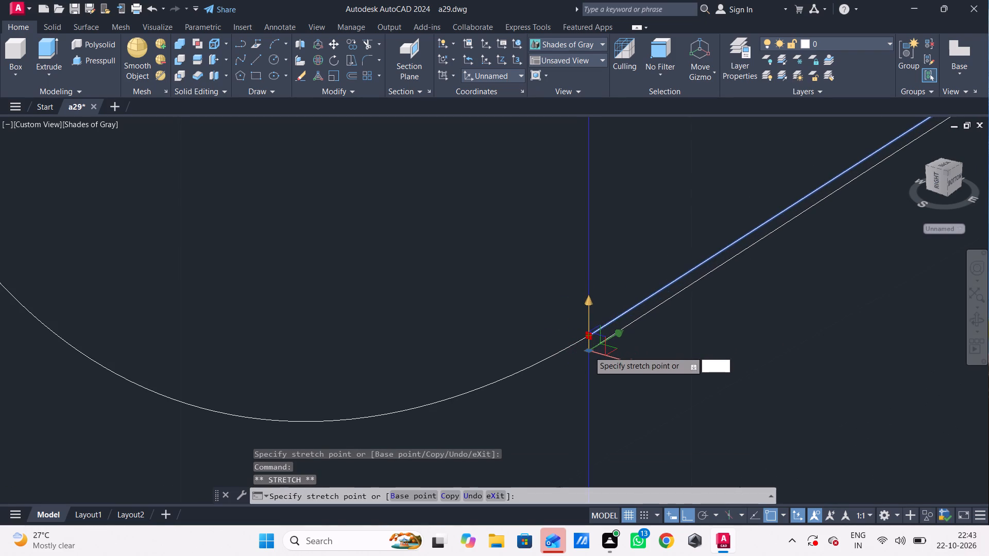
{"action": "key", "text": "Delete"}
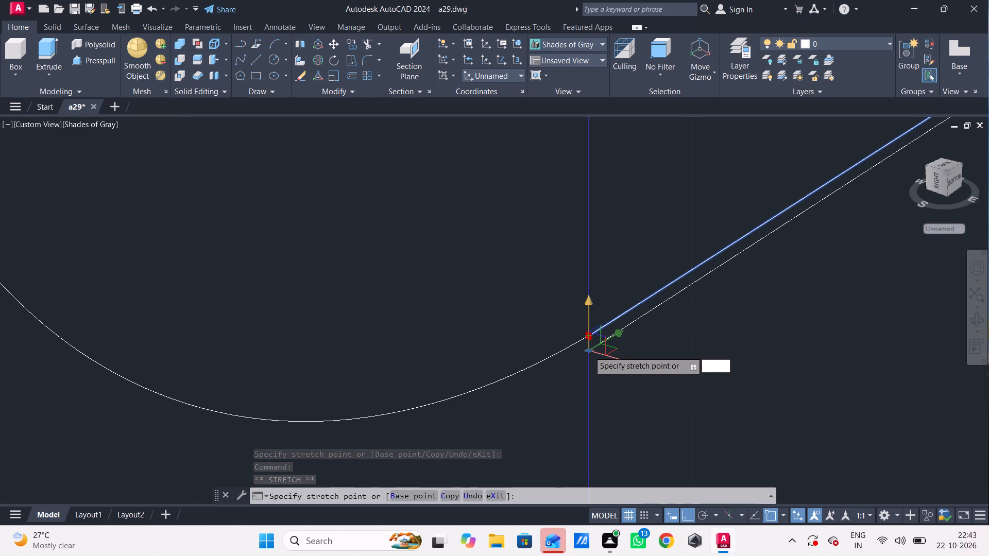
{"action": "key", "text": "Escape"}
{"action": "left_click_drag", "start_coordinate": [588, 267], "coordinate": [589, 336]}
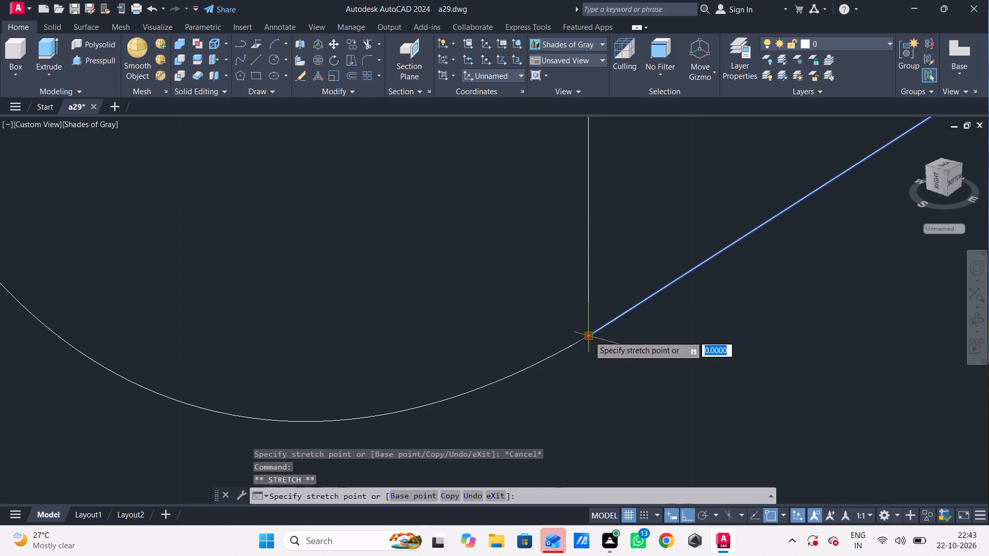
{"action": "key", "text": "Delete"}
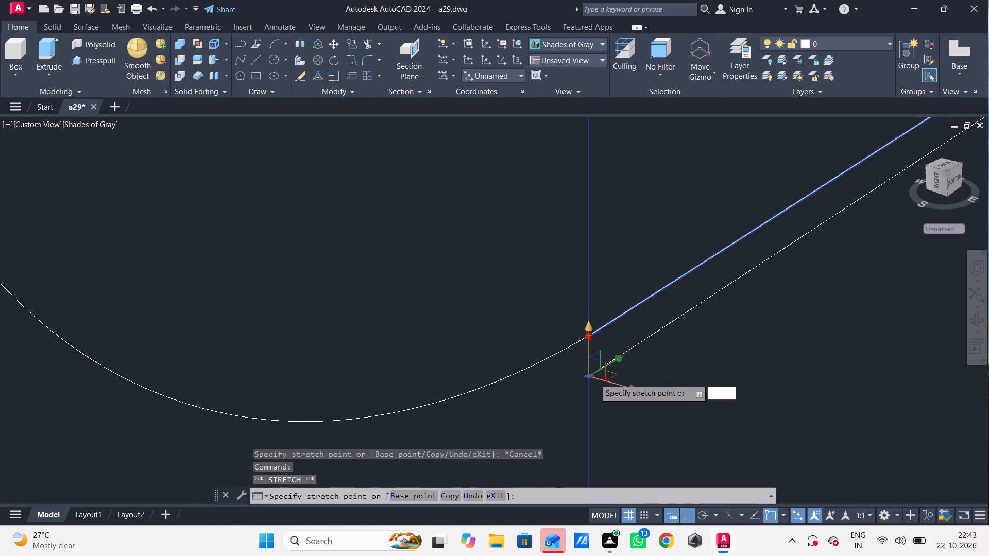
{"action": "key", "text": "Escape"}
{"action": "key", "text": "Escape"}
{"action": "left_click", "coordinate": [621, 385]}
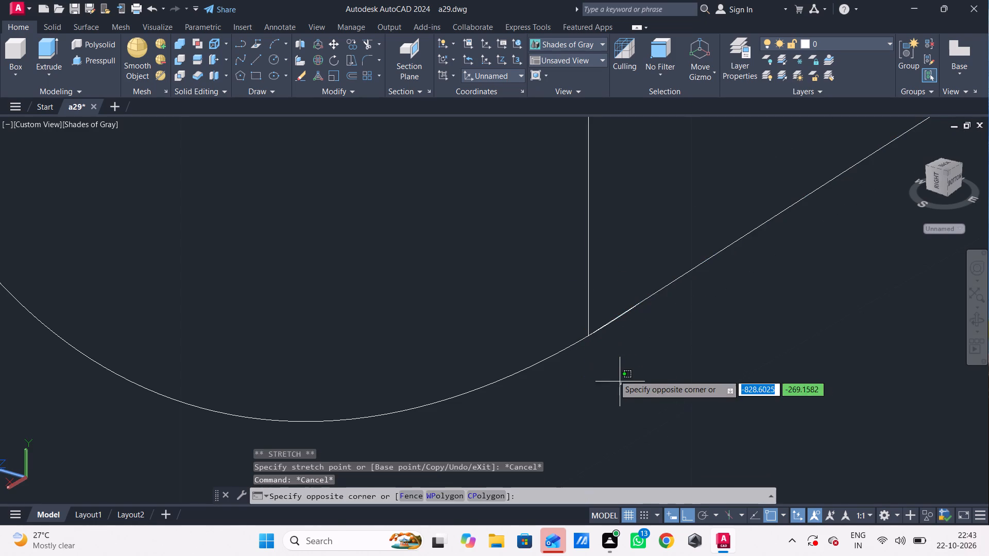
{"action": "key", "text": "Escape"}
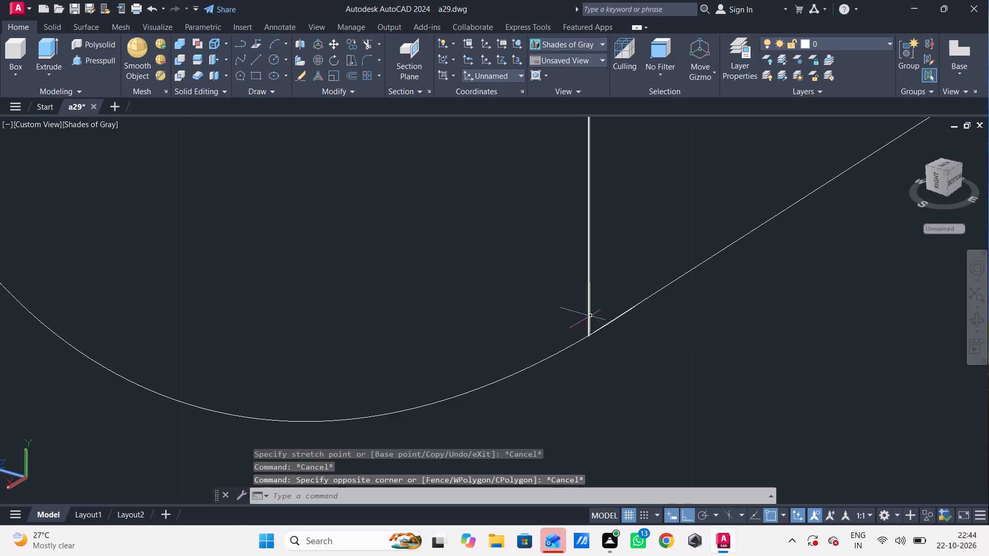
Erase the vertical line joining the two ends of the second arm's rounded-end arc.
{"action": "left_click", "coordinate": [593, 311]}
{"action": "key", "text": "Delete"}
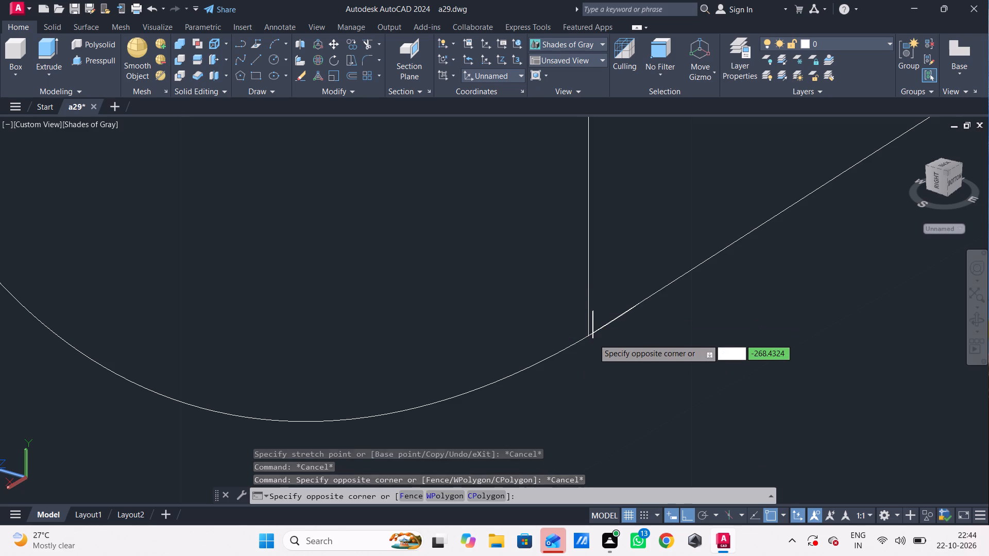
{"action": "left_click", "coordinate": [592, 251]}
{"action": "left_click", "coordinate": [592, 251]}
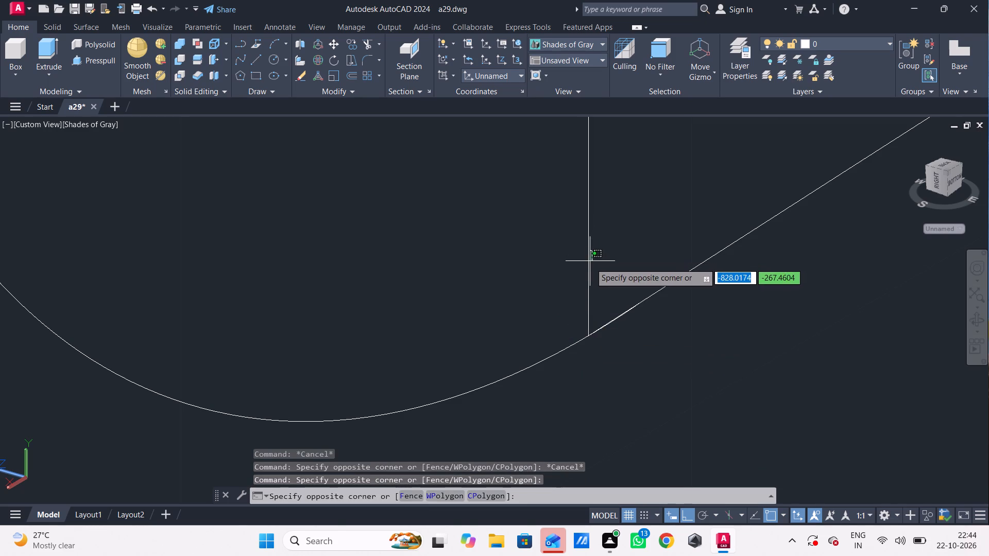
{"action": "key", "text": "Escape"}
{"action": "left_click", "coordinate": [590, 260]}
{"action": "key", "text": "Delete"}
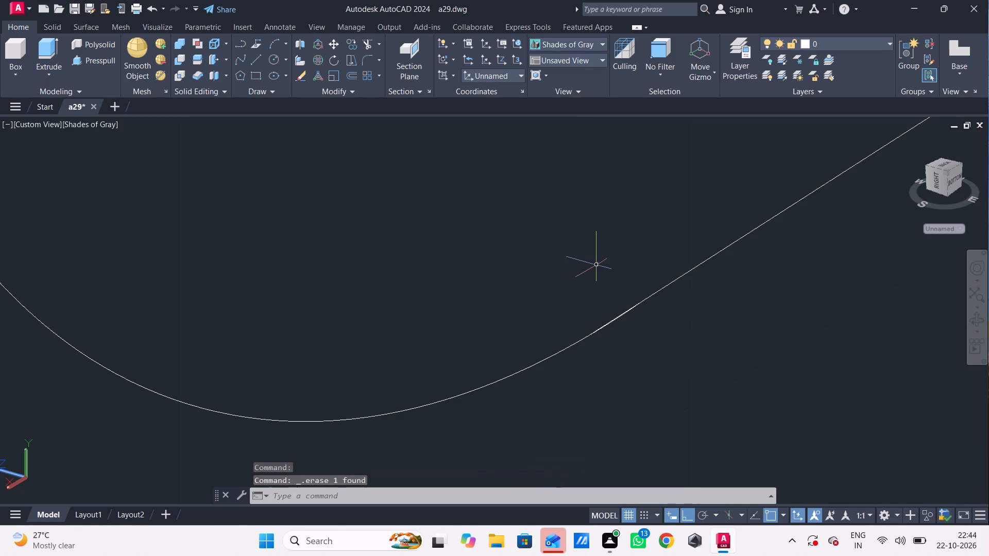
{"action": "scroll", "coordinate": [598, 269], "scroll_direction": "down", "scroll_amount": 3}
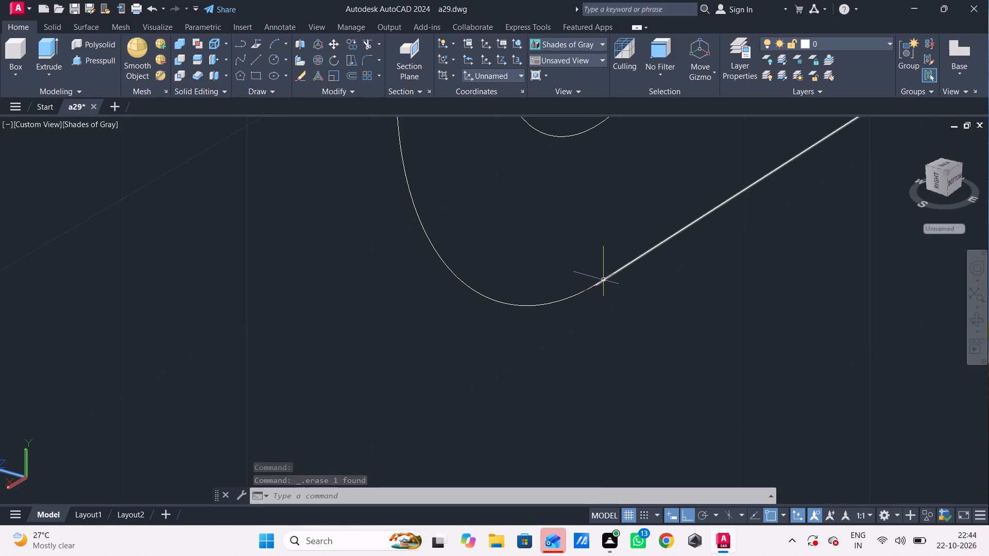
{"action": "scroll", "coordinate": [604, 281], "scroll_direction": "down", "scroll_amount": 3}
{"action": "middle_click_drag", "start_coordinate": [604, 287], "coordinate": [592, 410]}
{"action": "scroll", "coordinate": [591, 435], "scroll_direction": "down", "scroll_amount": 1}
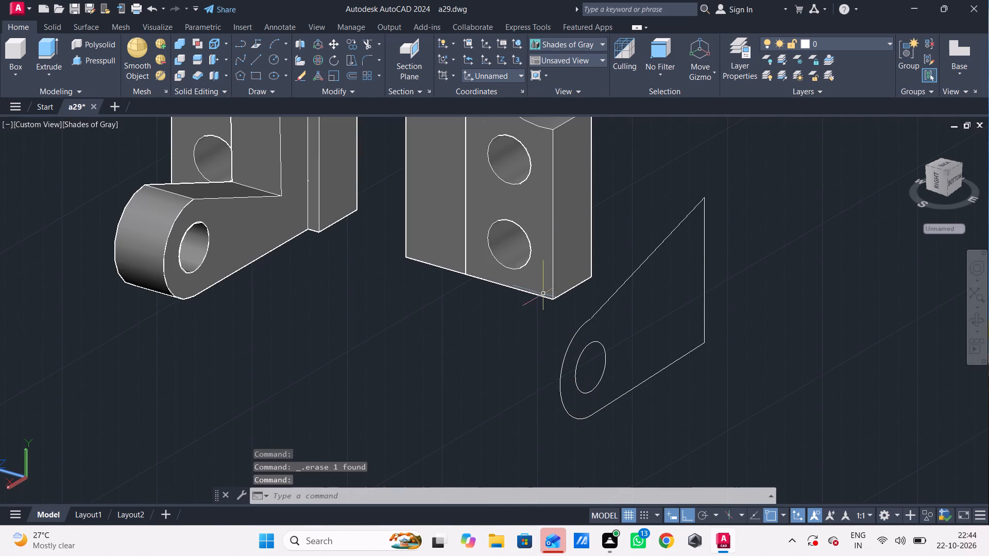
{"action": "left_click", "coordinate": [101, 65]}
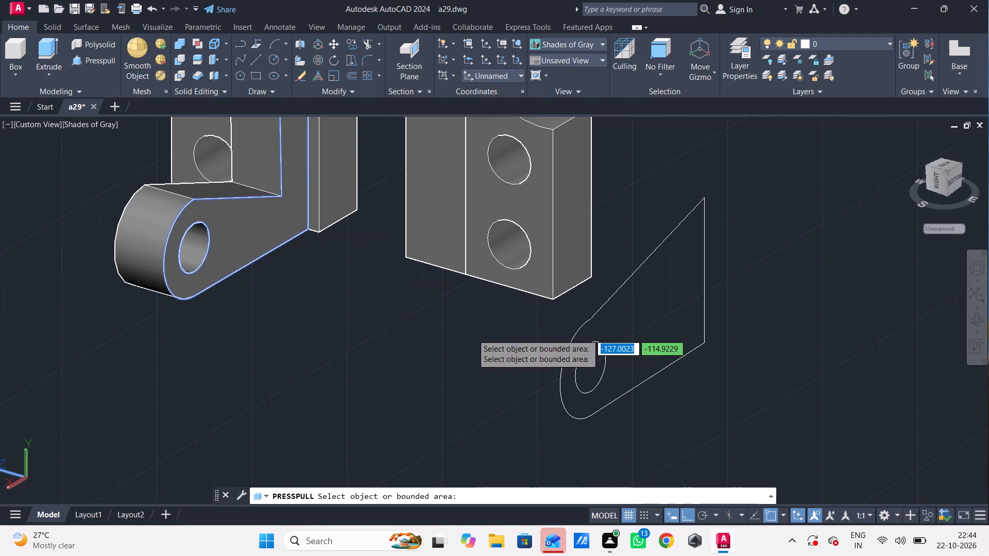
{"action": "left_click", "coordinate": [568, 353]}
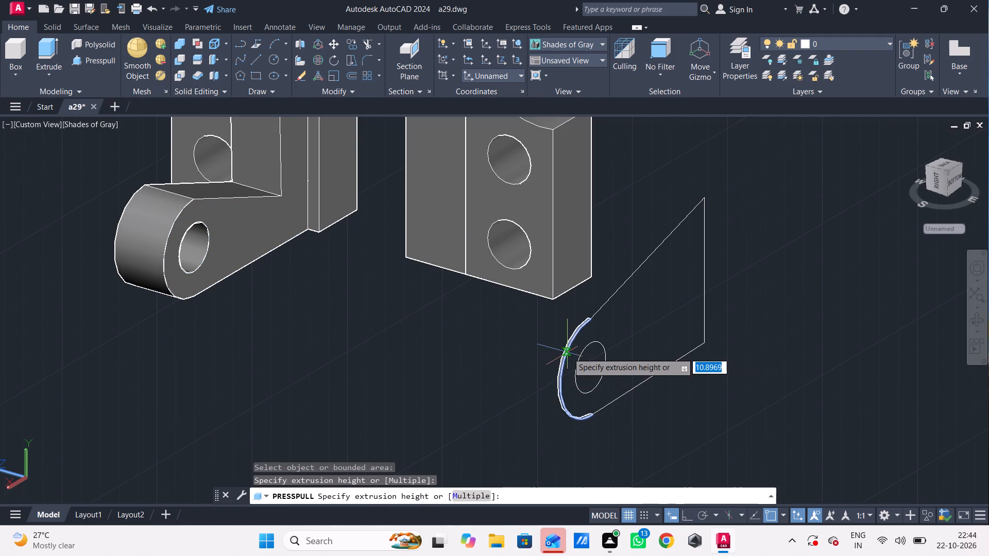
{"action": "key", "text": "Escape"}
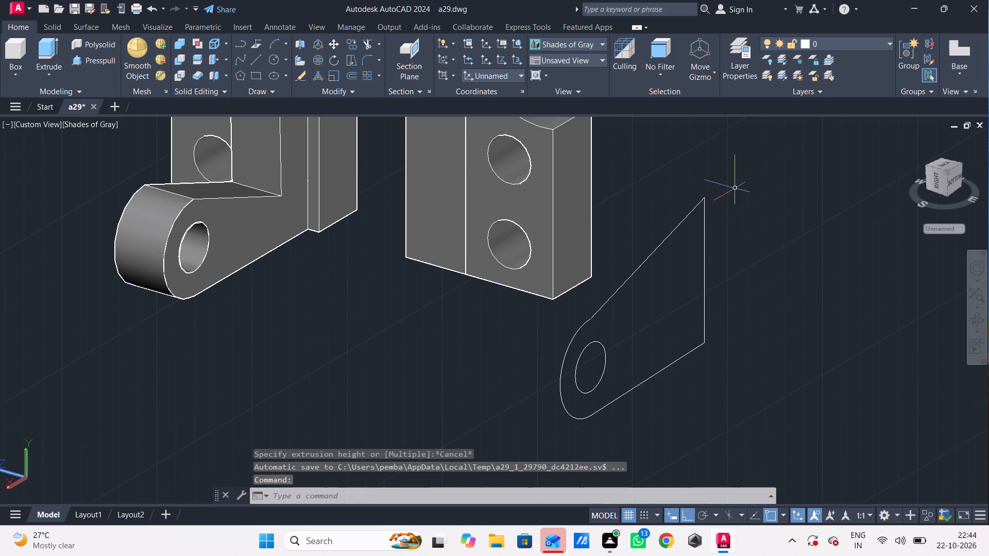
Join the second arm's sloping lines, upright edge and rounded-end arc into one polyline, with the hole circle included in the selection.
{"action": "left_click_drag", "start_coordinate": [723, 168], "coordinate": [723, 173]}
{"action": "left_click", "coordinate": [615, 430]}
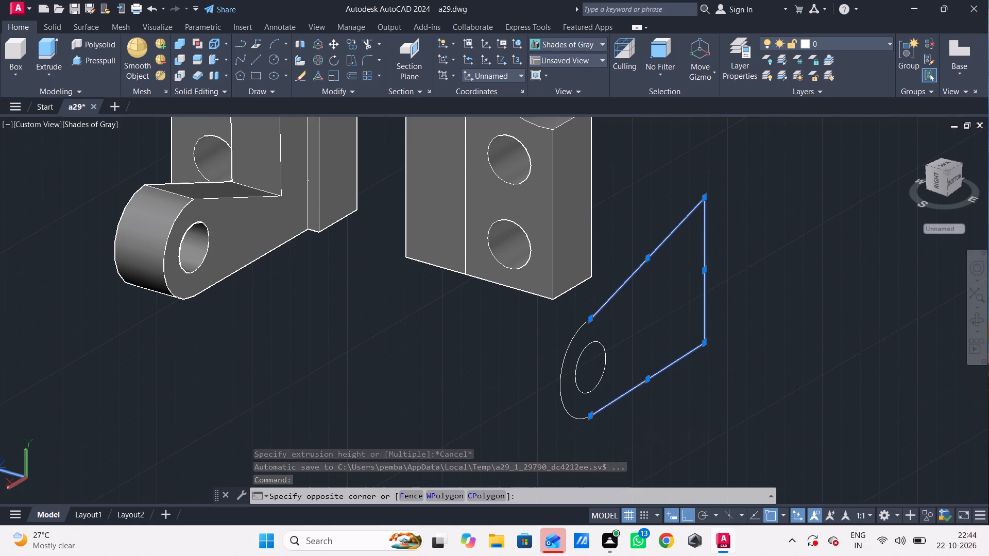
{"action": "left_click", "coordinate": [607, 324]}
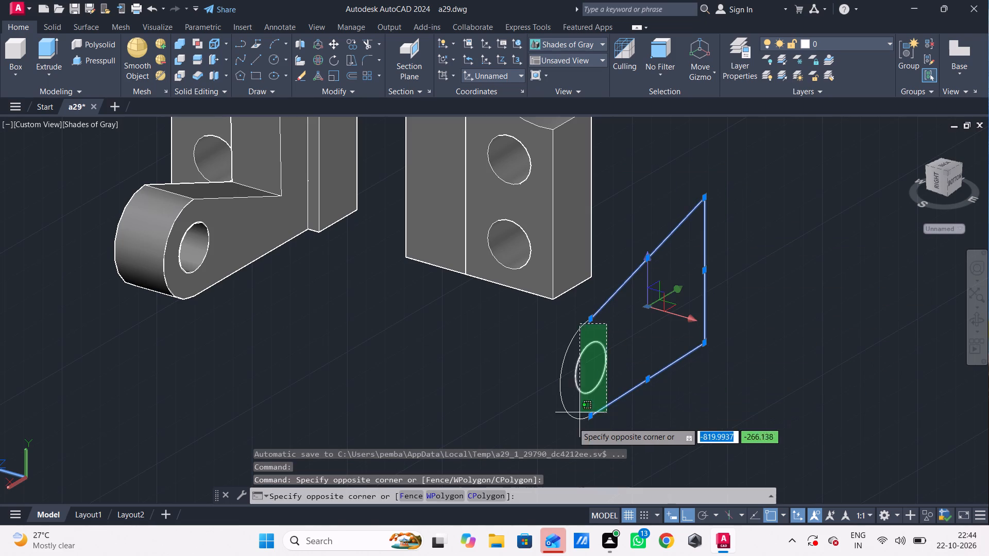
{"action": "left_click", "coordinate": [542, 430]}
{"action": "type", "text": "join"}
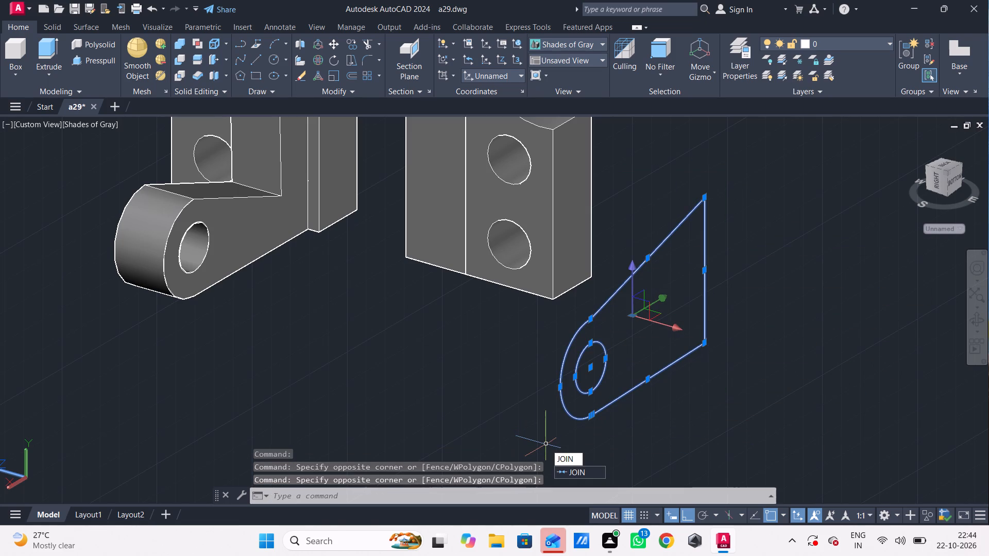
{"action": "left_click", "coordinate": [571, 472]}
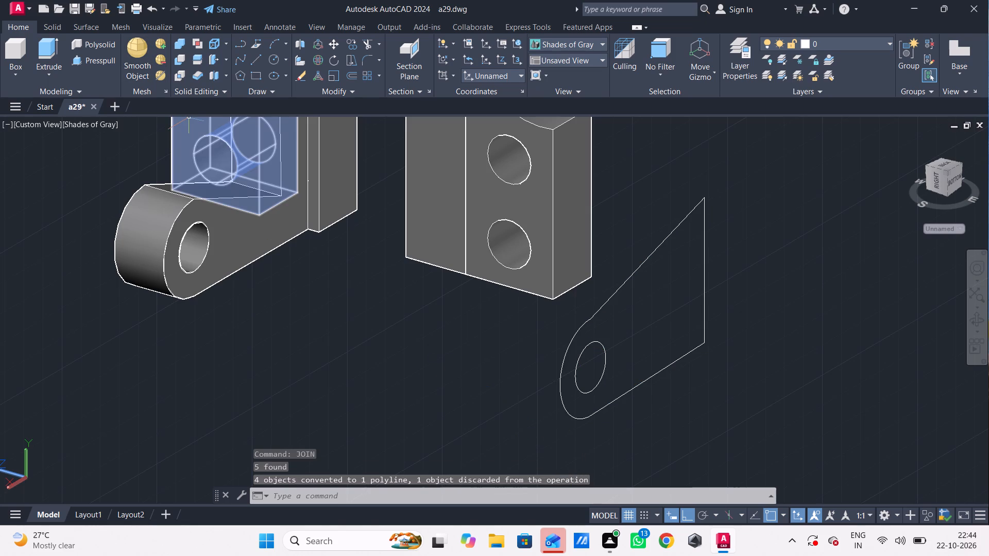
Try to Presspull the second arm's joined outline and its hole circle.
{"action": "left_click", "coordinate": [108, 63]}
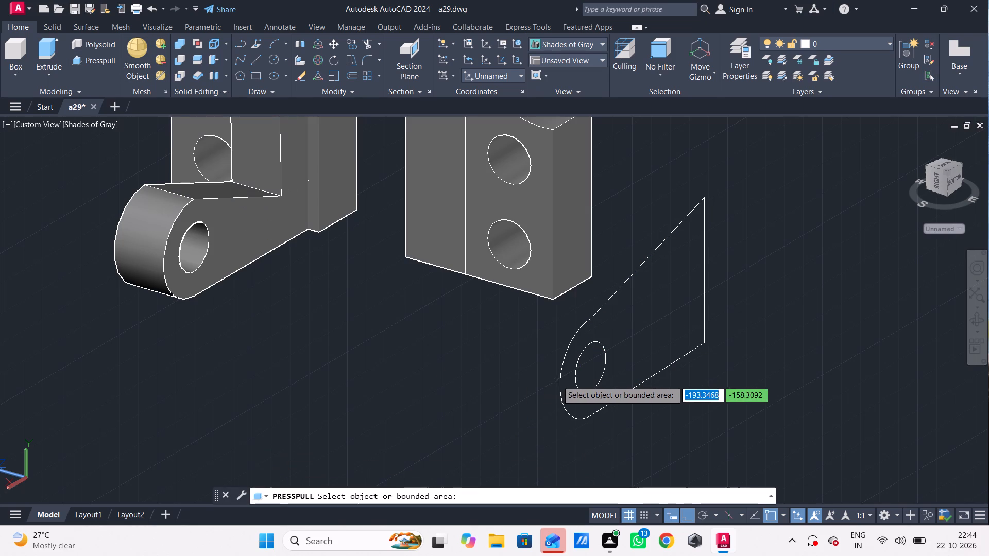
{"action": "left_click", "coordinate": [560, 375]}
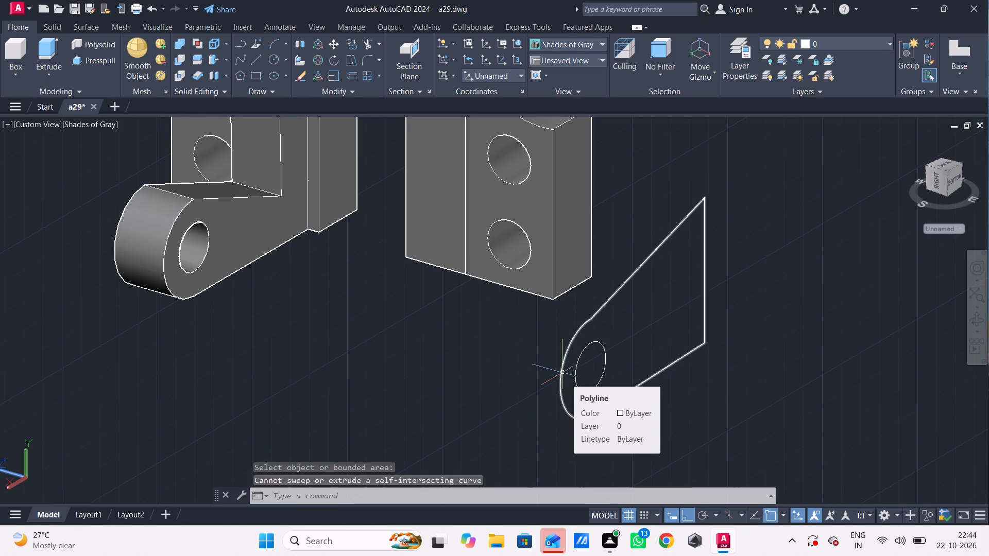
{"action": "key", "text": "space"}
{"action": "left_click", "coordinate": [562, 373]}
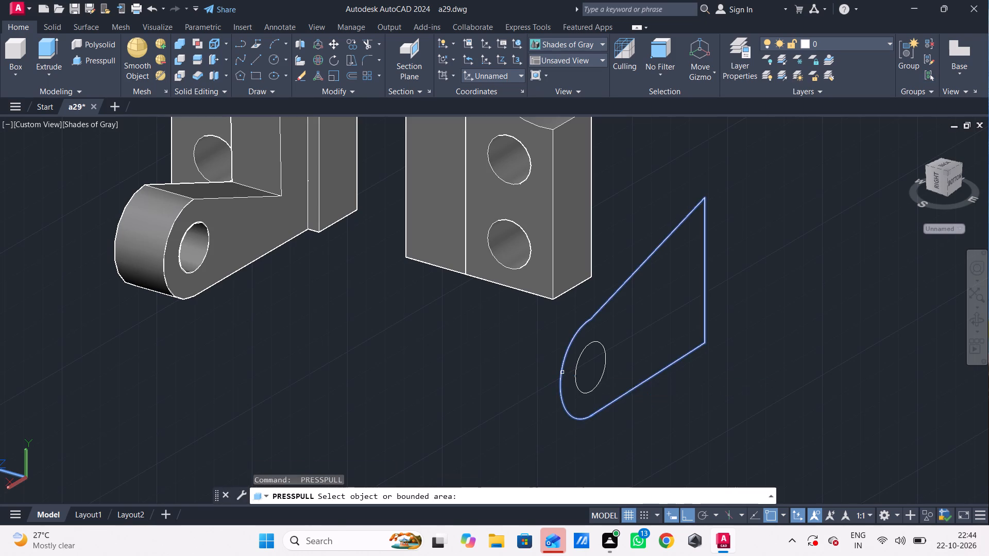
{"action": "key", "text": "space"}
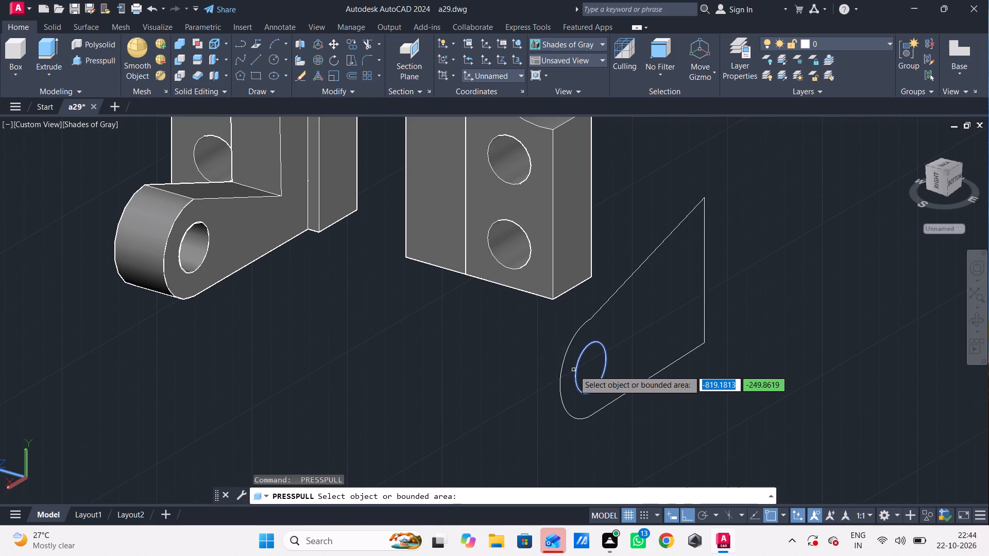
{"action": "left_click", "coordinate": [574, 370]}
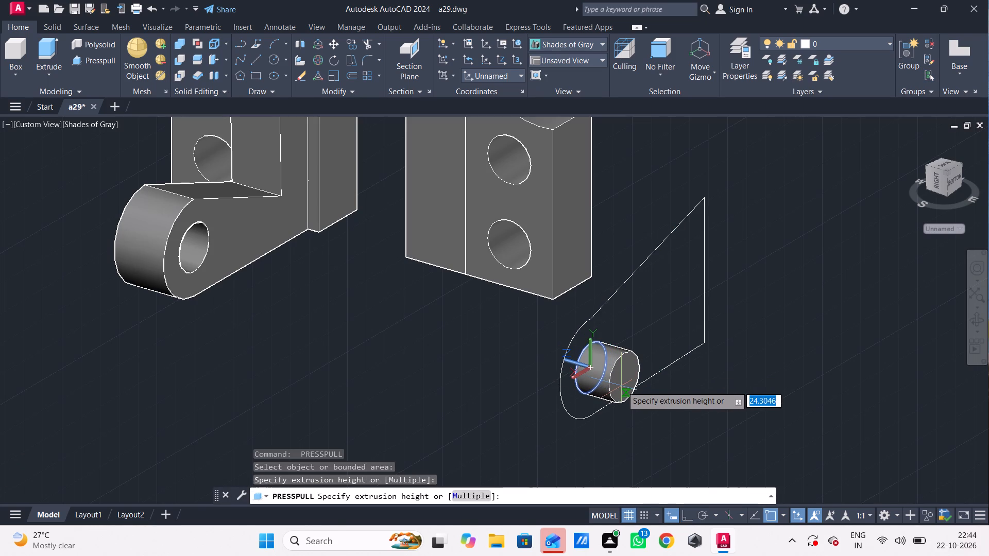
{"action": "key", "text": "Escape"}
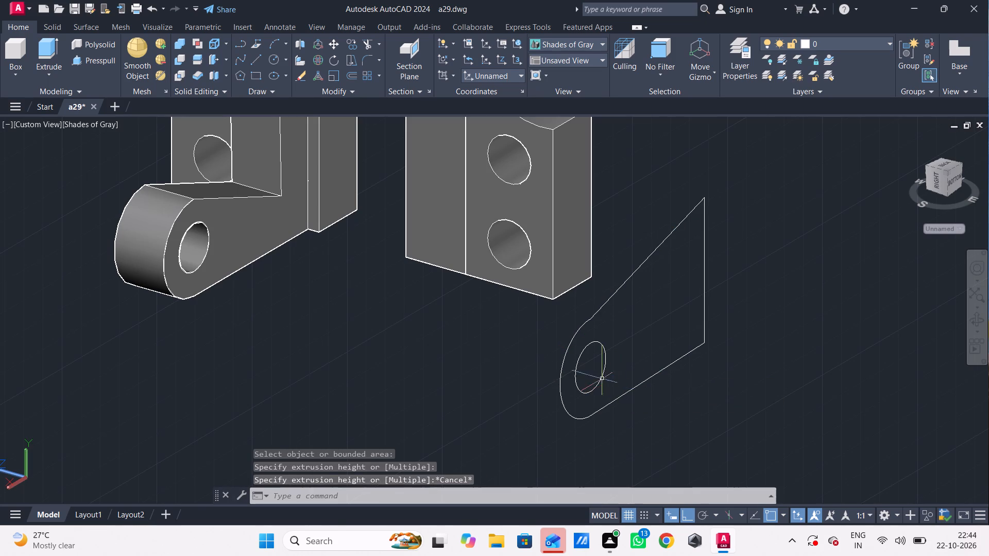
Explode the second arm's joined outline and erase its rounded-end arc.
{"action": "scroll", "coordinate": [599, 361], "scroll_direction": "down", "scroll_amount": 1}
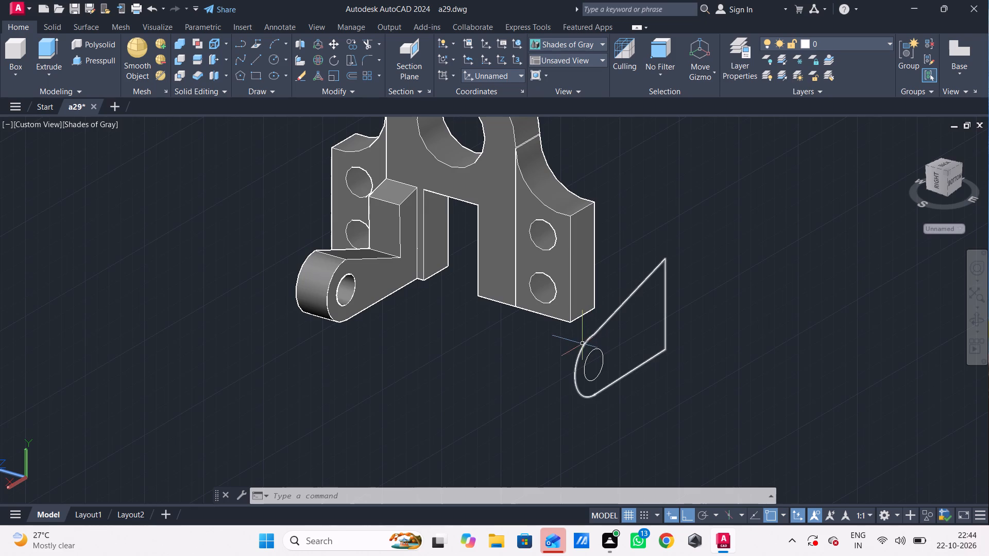
{"action": "left_click", "coordinate": [583, 344]}
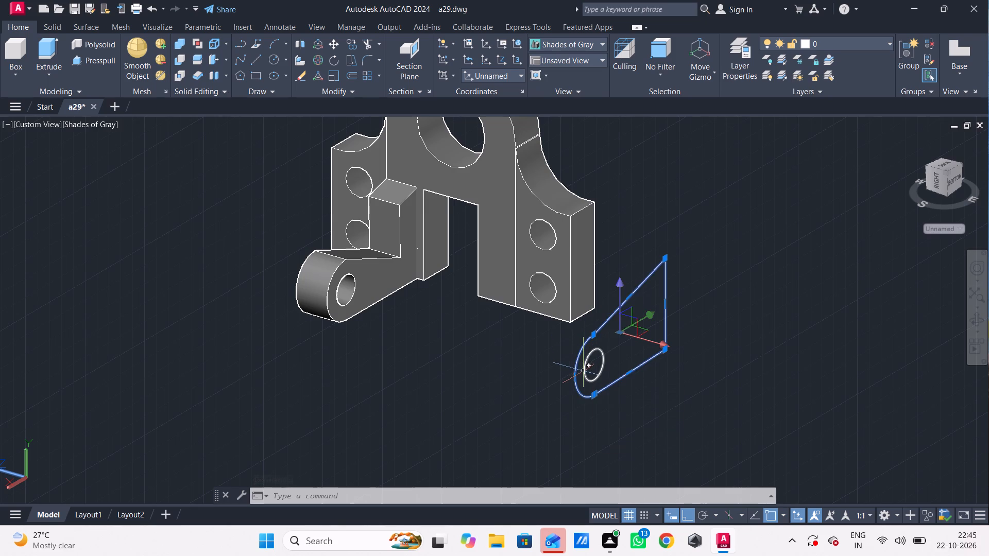
{"action": "type", "text": "x"}
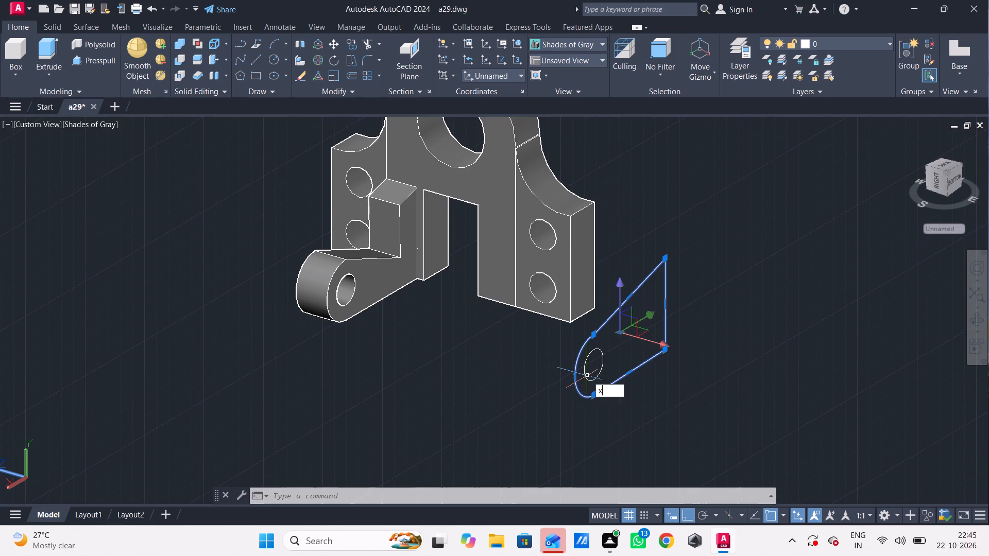
{"action": "key", "text": "space"}
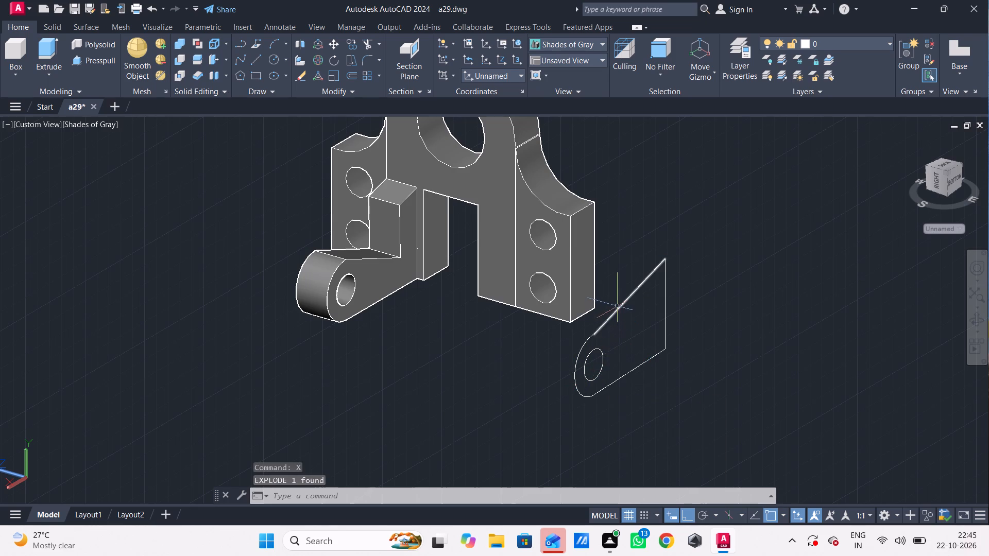
{"action": "middle_click_drag", "start_coordinate": [613, 375], "coordinate": [588, 377], "text": "shift"}
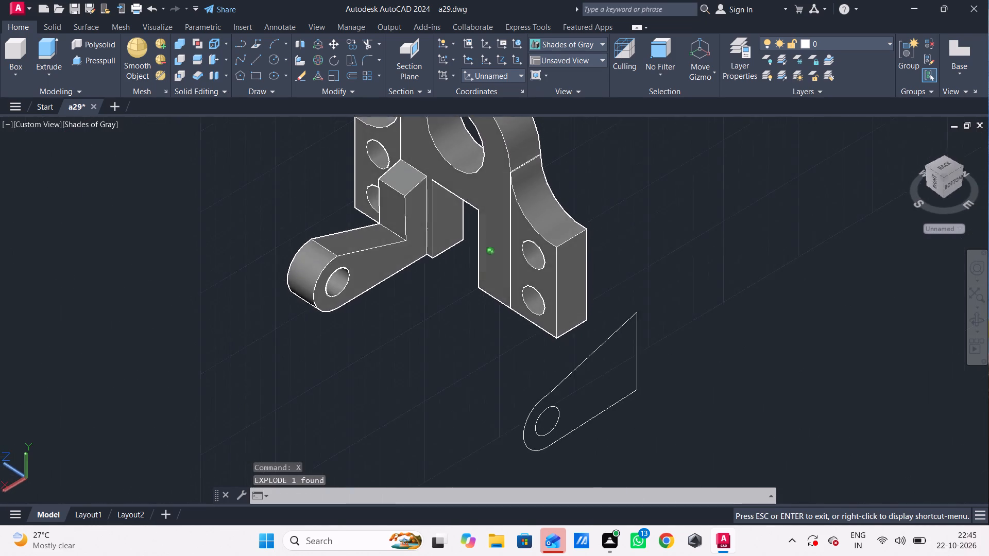
{"action": "middle_click_drag", "start_coordinate": [588, 377], "coordinate": [539, 346], "text": "shift"}
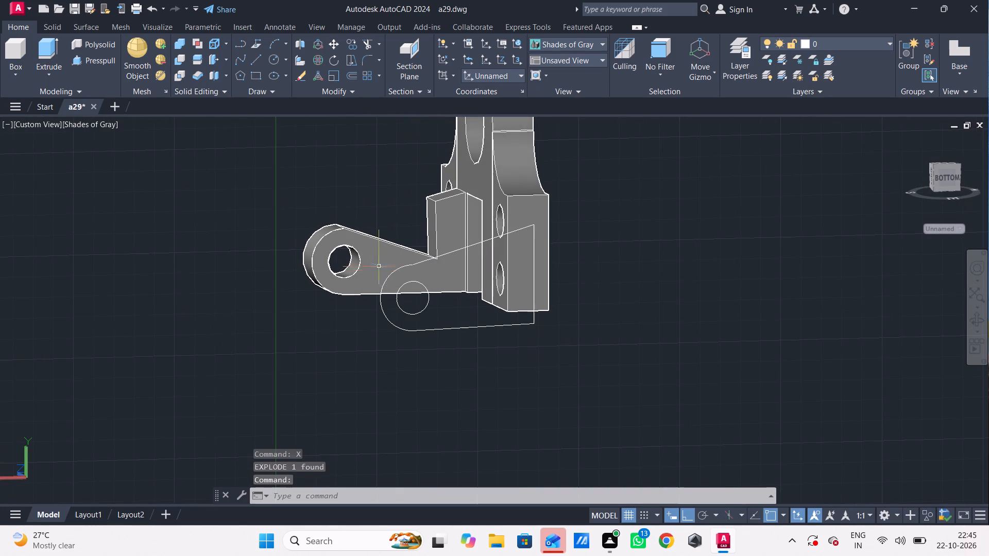
{"action": "left_click", "coordinate": [385, 316]}
{"action": "key", "text": "Delete"}
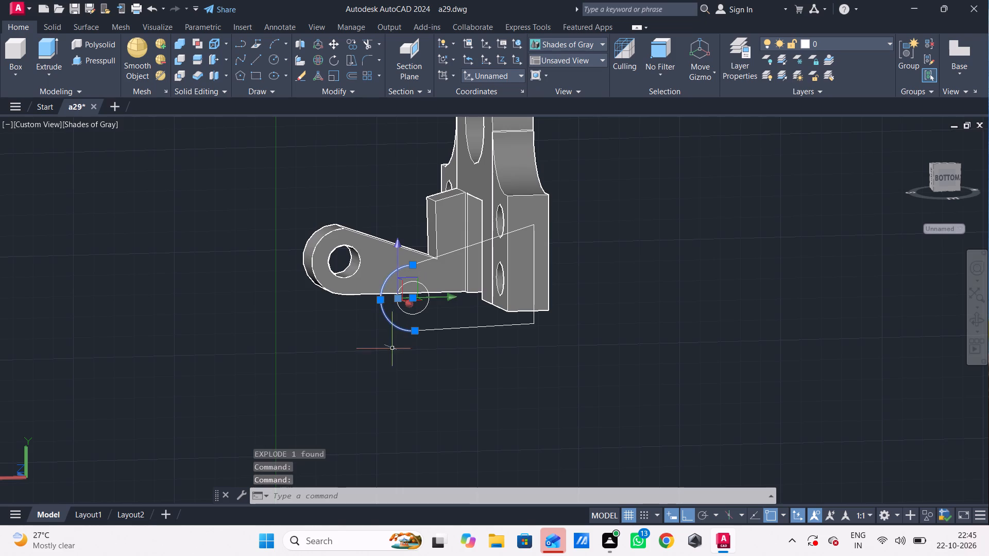
Draw a circle of radius 16 centred on the second arm's hole.
{"action": "key", "text": "c"}
{"action": "key", "text": "space"}
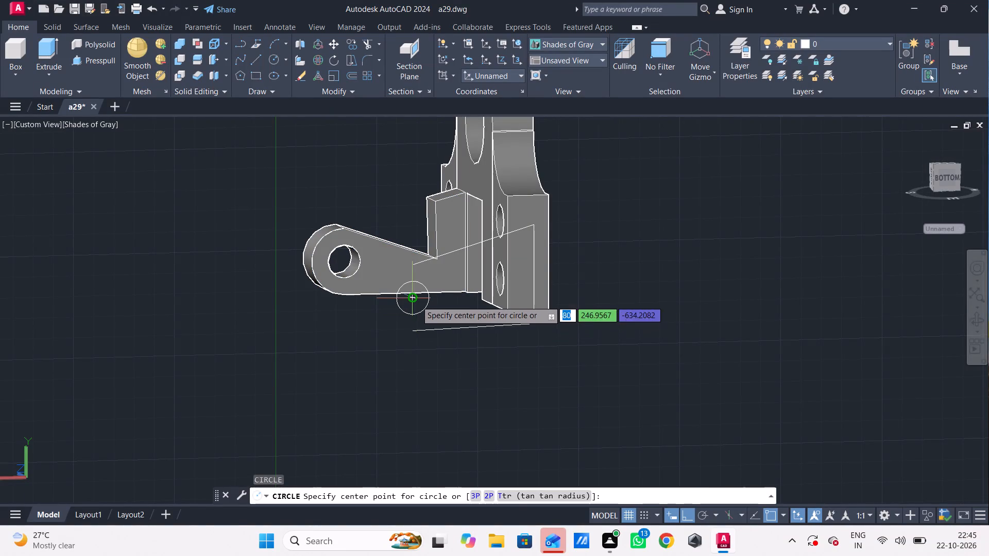
{"action": "left_click_drag", "start_coordinate": [416, 301], "coordinate": [422, 318]}
{"action": "type", "text": "16"}
{"action": "key", "text": "Return"}
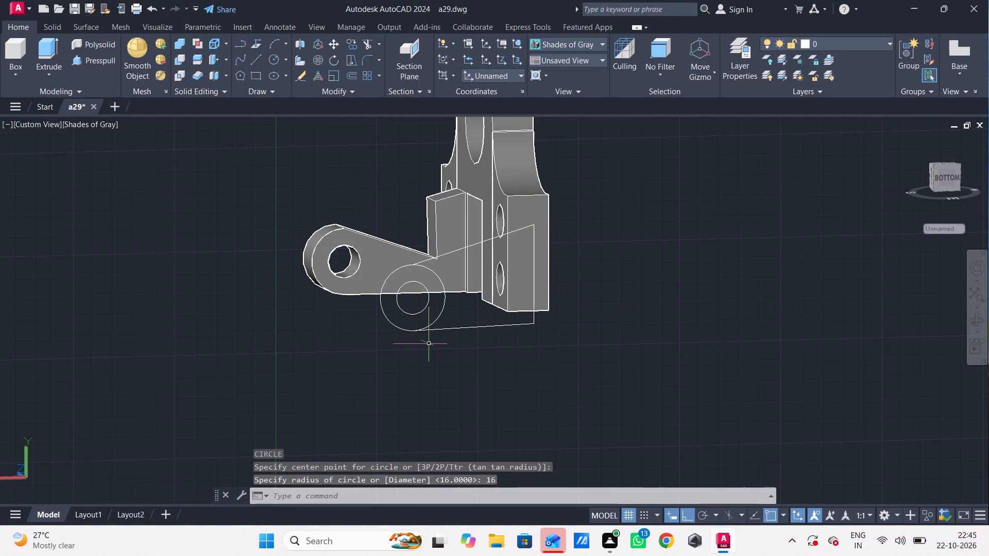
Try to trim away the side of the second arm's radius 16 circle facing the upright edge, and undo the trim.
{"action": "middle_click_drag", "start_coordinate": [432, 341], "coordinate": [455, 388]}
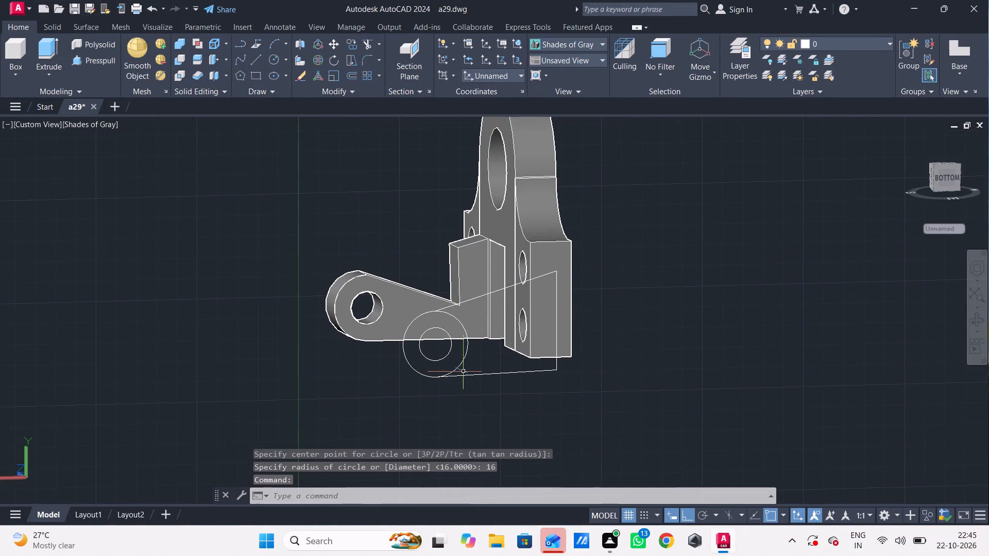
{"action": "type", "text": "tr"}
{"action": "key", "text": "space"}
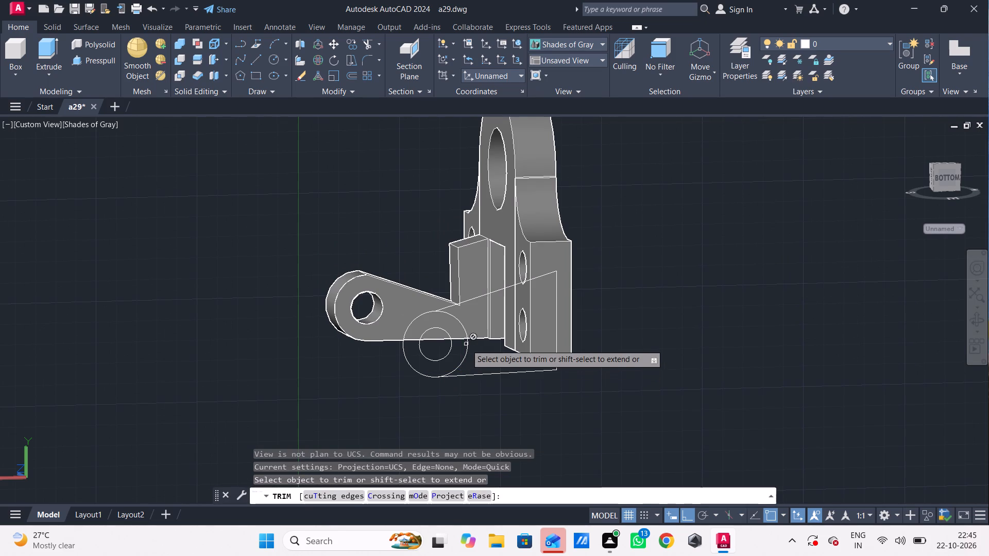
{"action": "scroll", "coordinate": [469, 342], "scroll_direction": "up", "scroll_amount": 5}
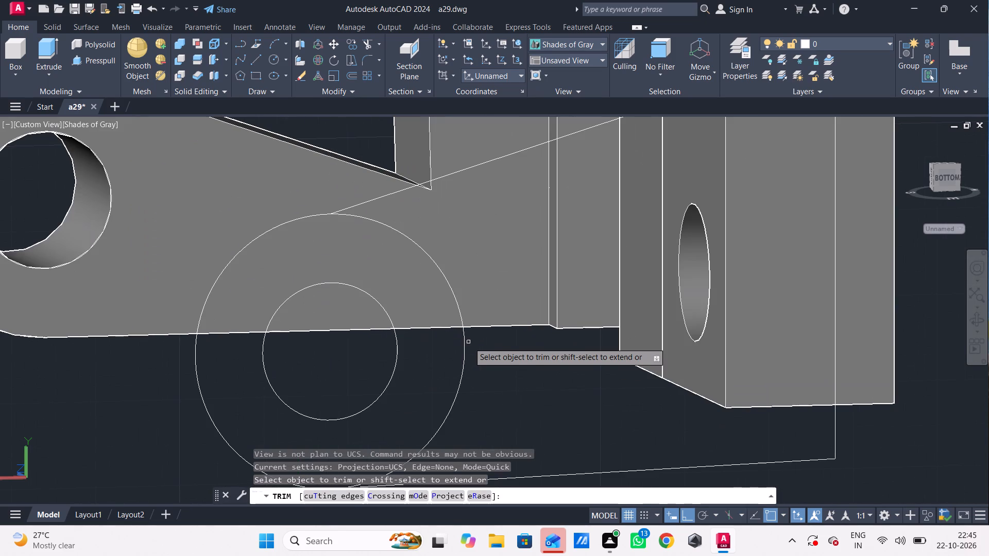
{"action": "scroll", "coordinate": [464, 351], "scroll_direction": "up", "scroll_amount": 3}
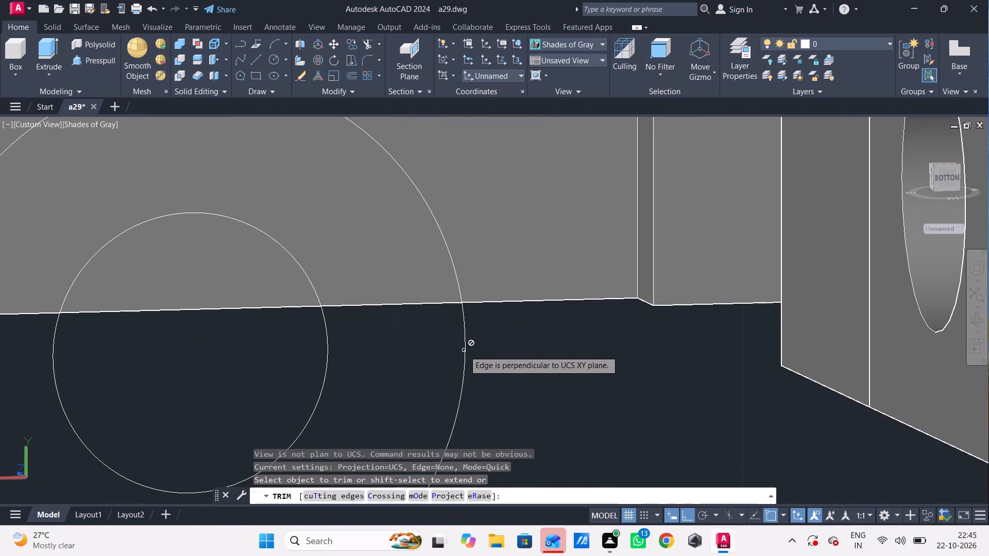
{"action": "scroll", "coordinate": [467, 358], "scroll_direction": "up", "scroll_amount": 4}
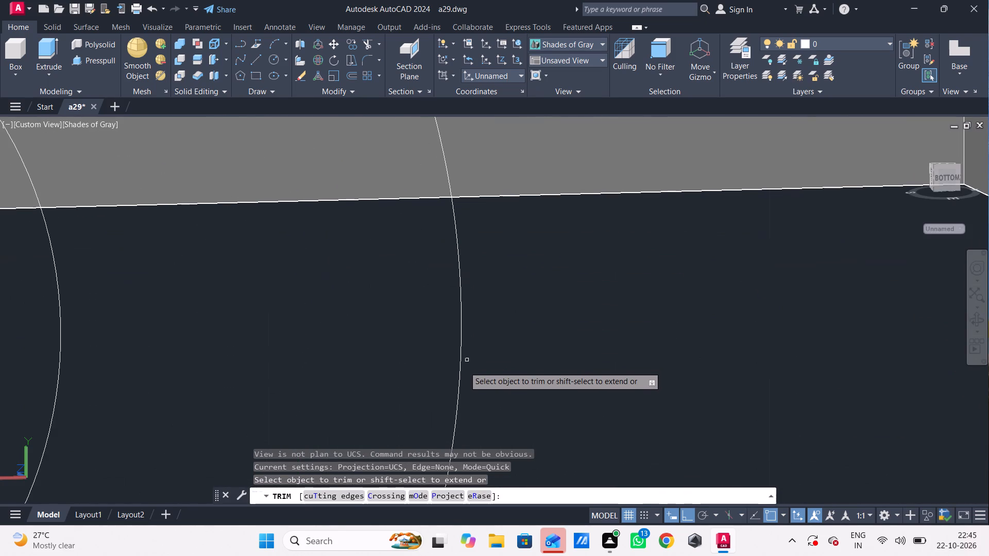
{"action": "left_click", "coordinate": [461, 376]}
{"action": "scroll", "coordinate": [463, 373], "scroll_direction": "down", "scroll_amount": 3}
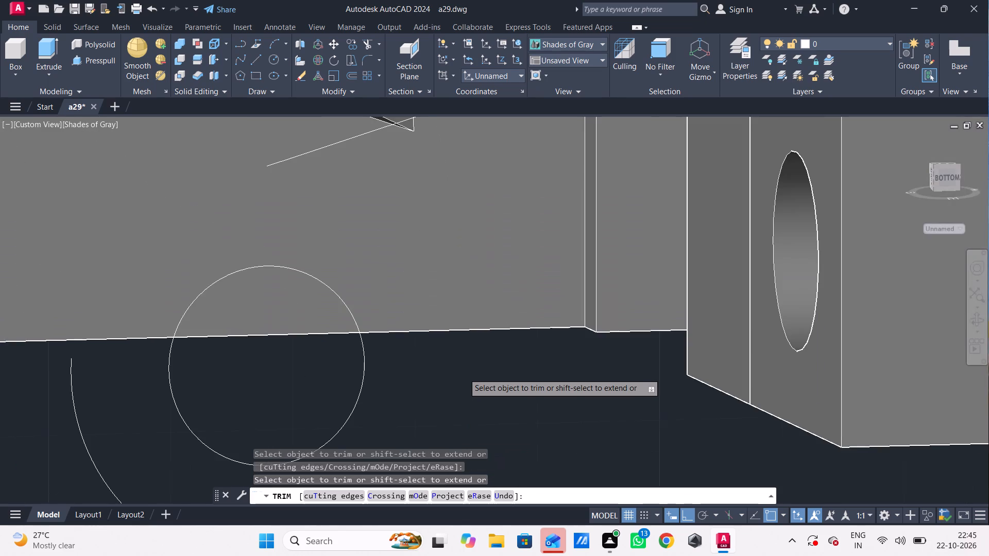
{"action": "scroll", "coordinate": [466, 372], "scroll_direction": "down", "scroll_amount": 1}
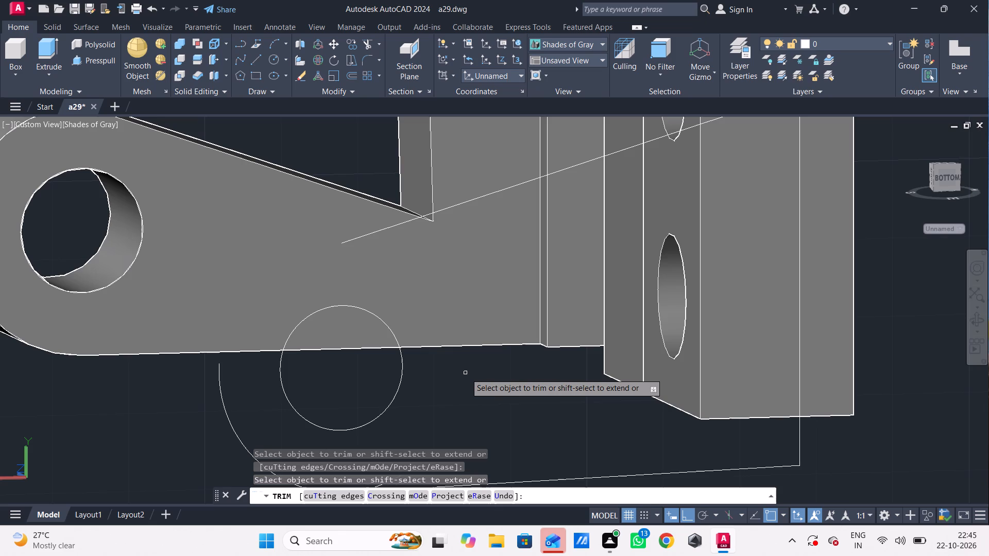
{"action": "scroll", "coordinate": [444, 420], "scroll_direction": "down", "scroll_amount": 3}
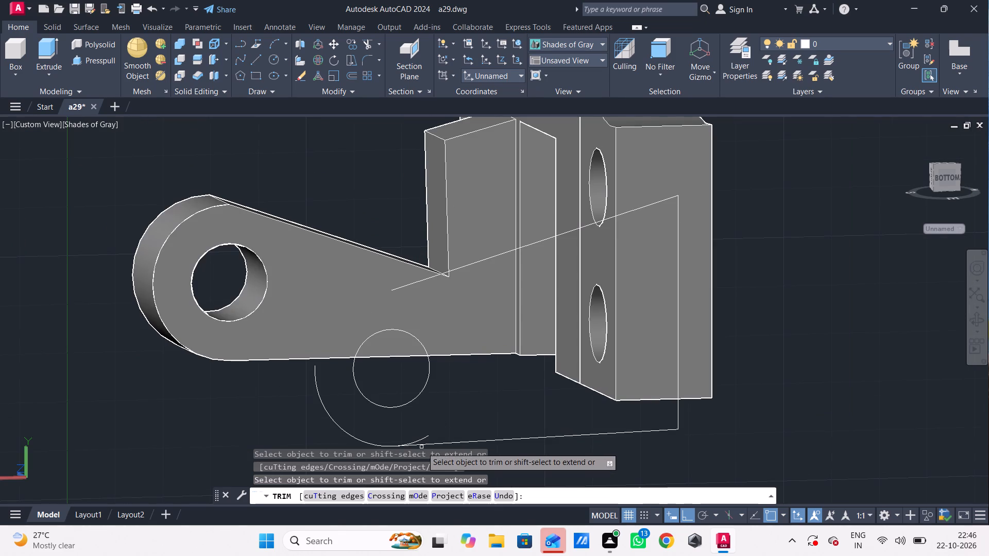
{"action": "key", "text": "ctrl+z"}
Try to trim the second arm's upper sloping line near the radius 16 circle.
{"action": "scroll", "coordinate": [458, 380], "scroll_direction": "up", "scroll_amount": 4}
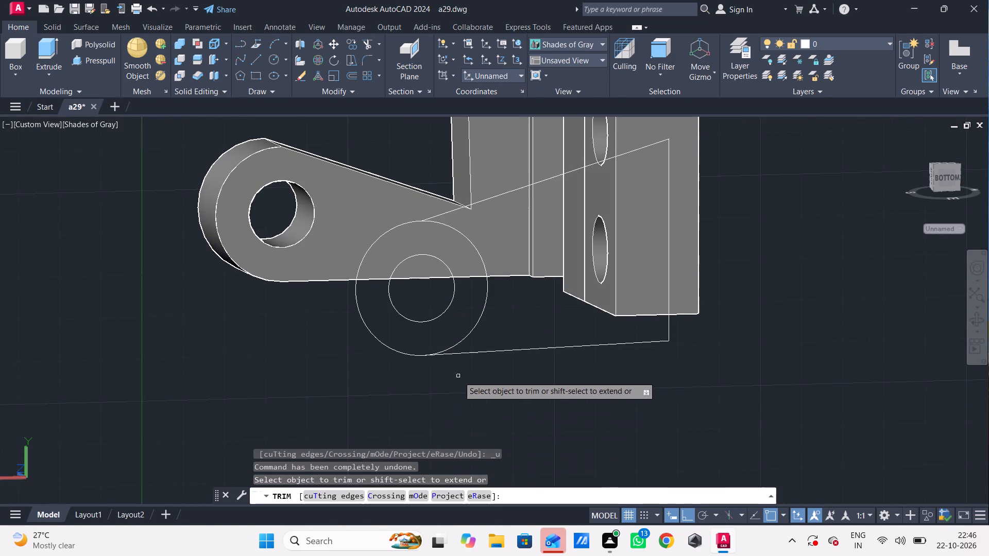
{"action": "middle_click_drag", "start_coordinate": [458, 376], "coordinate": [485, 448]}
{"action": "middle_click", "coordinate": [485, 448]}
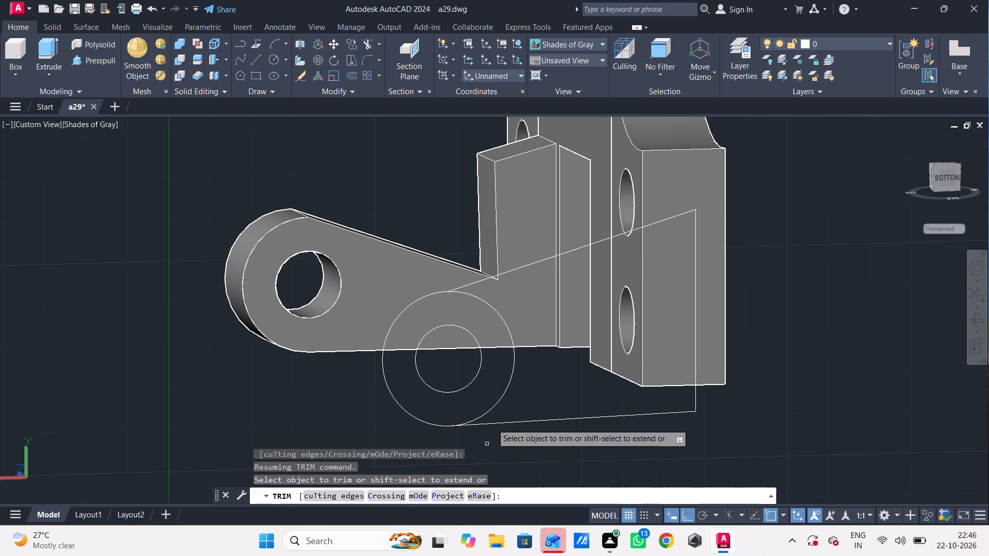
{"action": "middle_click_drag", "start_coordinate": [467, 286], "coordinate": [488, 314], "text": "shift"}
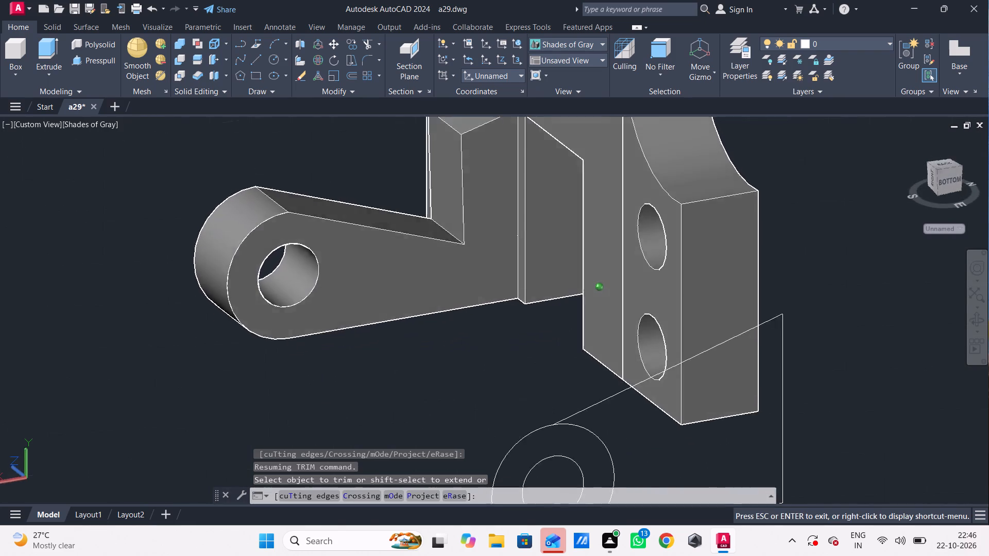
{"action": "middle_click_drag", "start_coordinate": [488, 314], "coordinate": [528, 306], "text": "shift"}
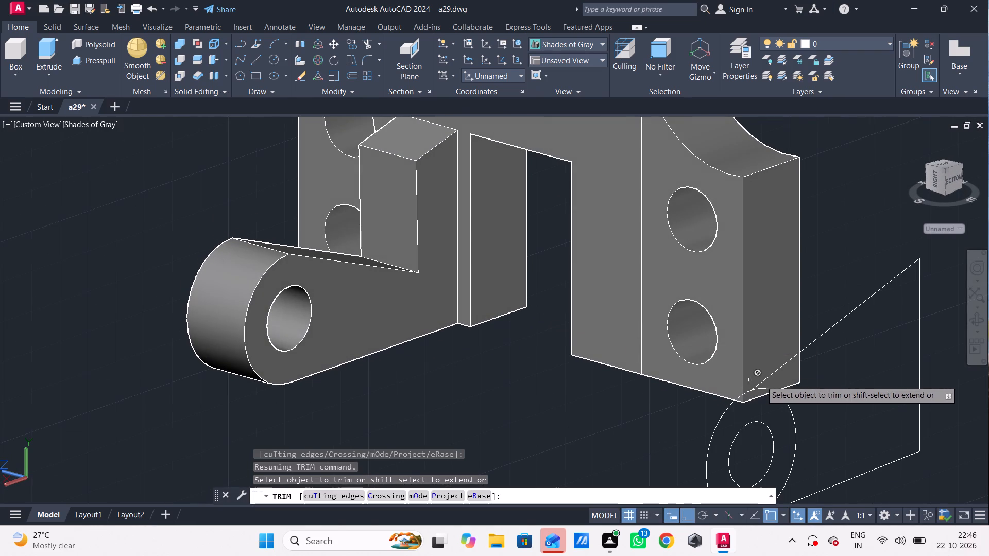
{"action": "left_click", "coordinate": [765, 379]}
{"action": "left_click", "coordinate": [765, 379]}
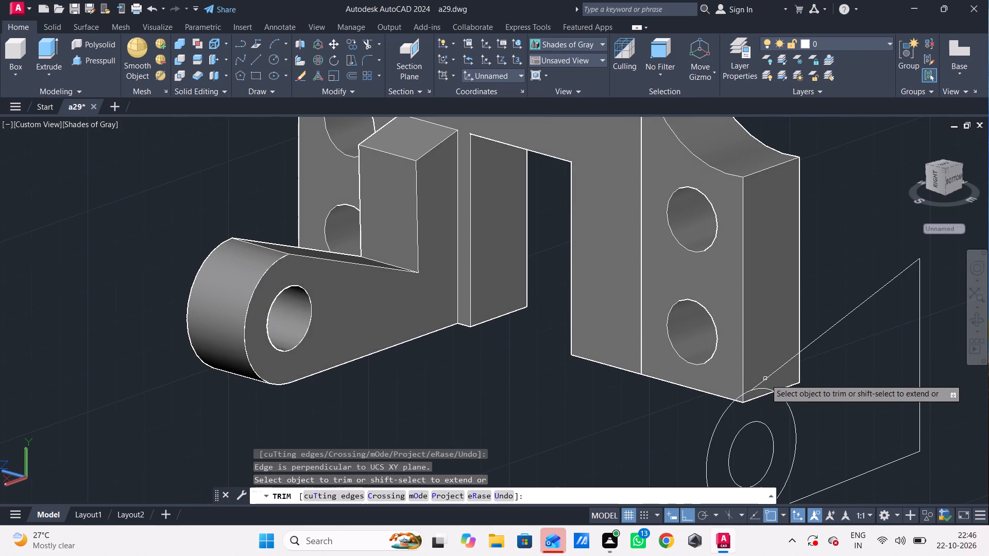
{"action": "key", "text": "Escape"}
Erase the second arm's upper sloping line.
{"action": "left_click", "coordinate": [765, 379]}
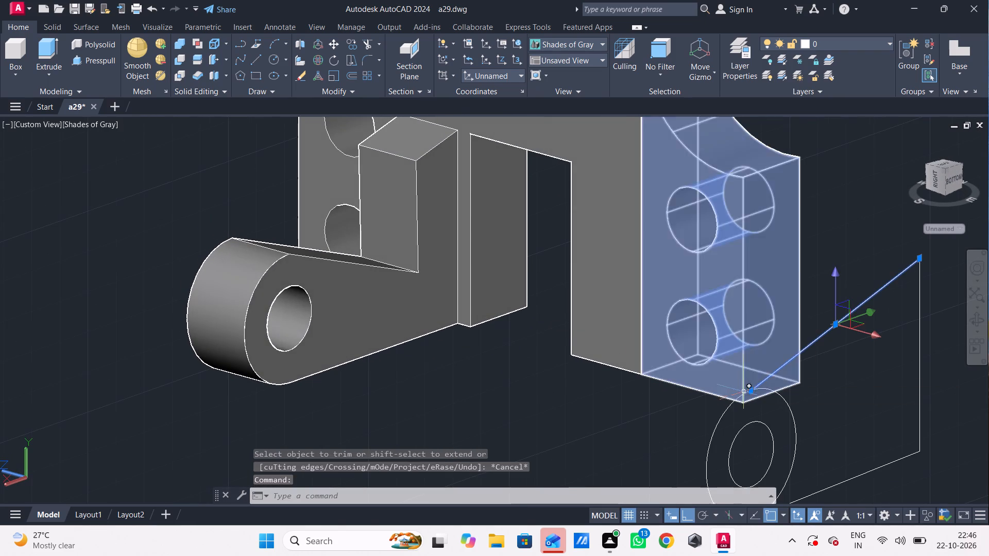
{"action": "left_click", "coordinate": [748, 392]}
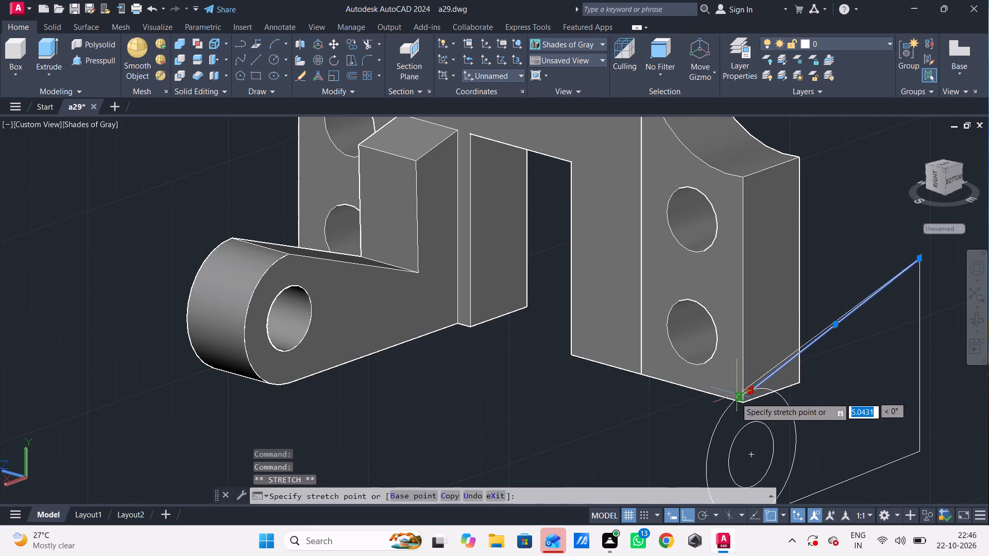
{"action": "scroll", "coordinate": [689, 382], "scroll_direction": "up", "scroll_amount": 4}
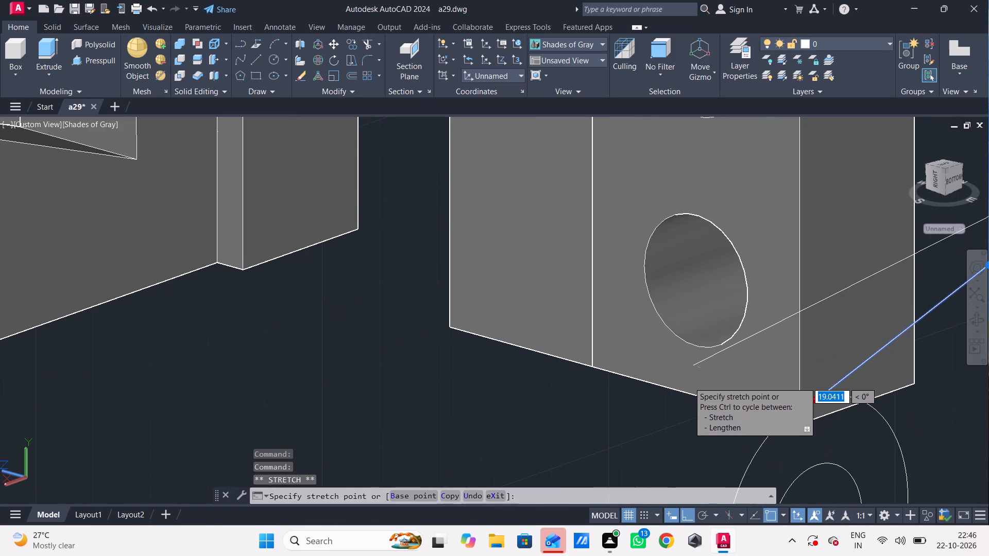
{"action": "middle_click_drag", "start_coordinate": [689, 382], "coordinate": [619, 294]}
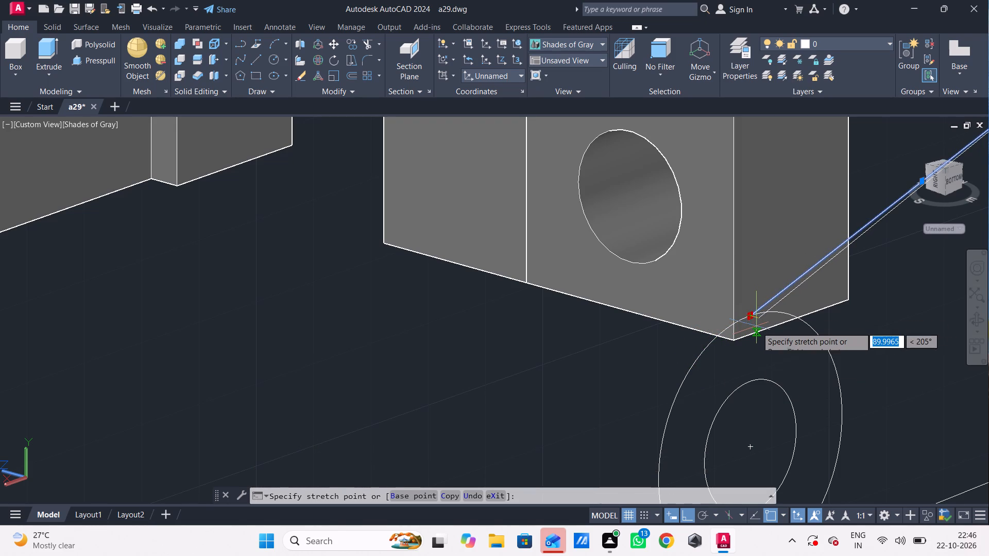
{"action": "key", "text": "Delete"}
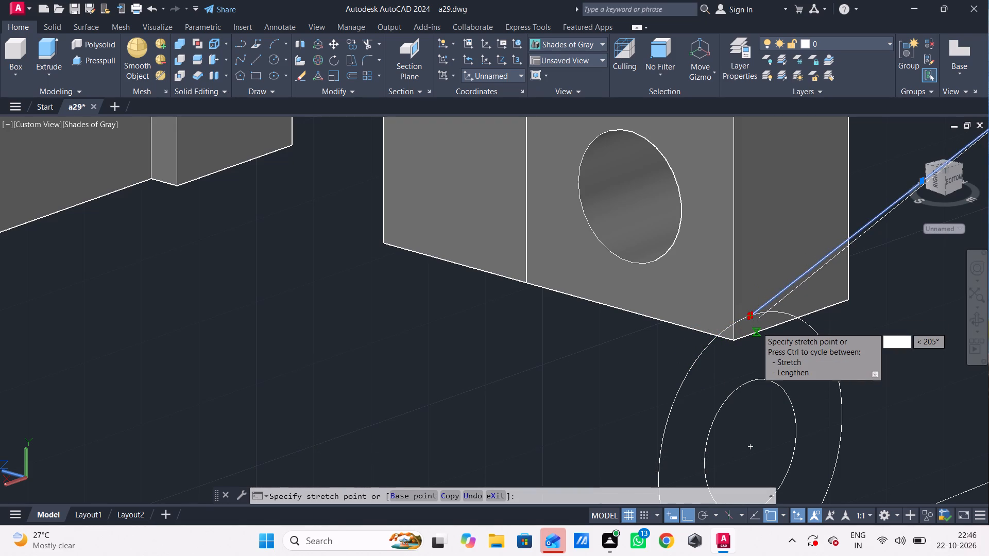
{"action": "key", "text": "Delete"}
{"action": "key", "text": "Delete"}
{"action": "key", "text": "Escape"}
{"action": "key", "text": "Delete"}
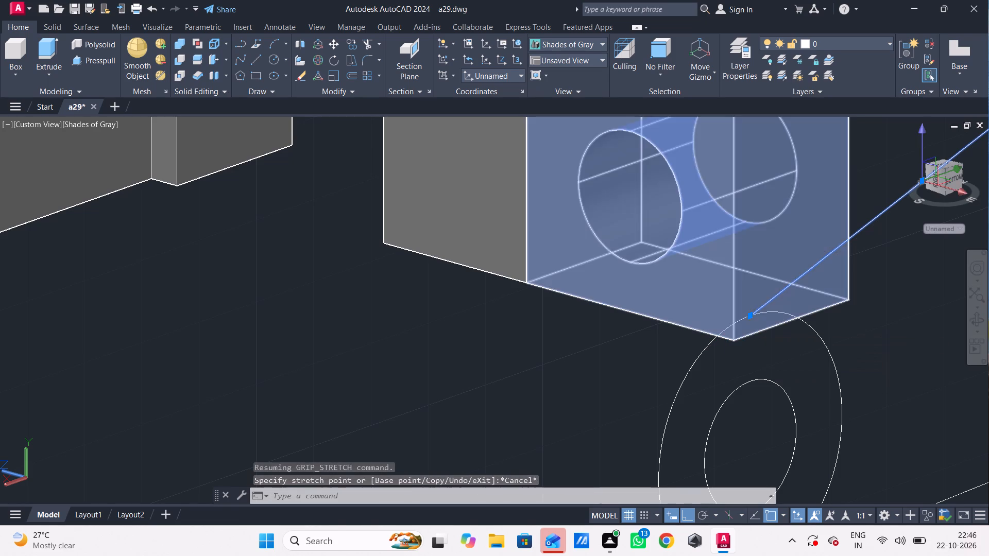
Draw a straight line in Ortho from the top of the radius 16 circle to just past the second arm's upright edge.
{"action": "scroll", "coordinate": [744, 337], "scroll_direction": "down", "scroll_amount": 2}
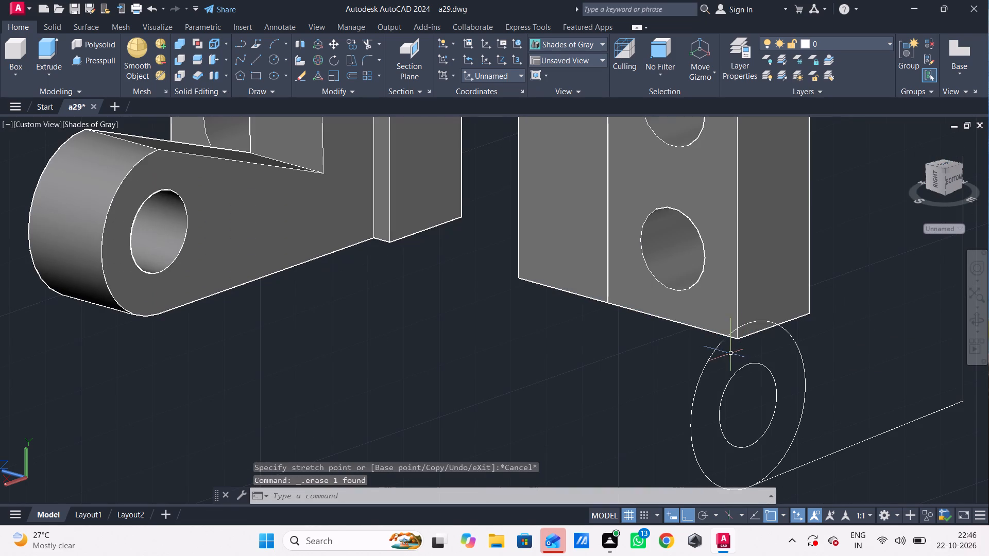
{"action": "key", "text": "l"}
{"action": "key", "text": "Return"}
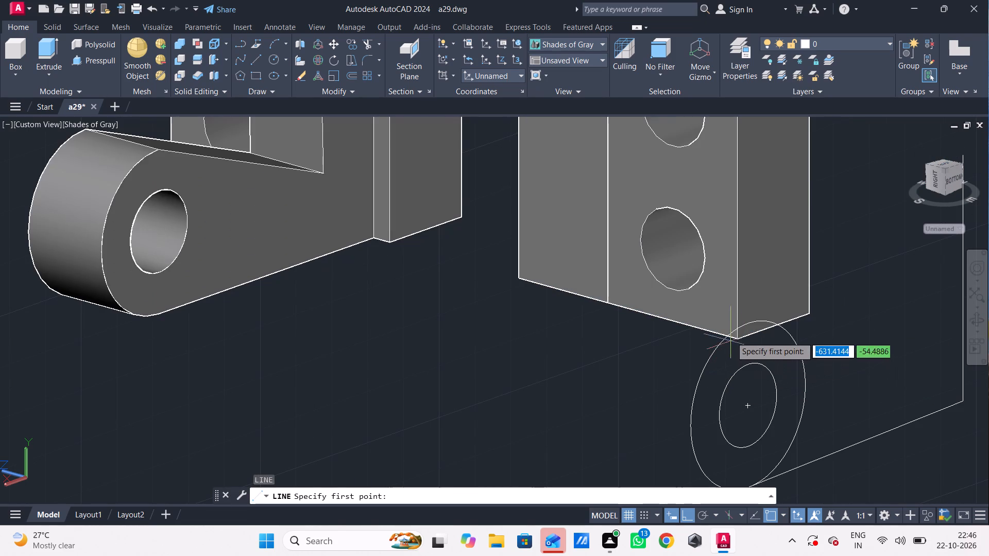
{"action": "left_click", "coordinate": [746, 325]}
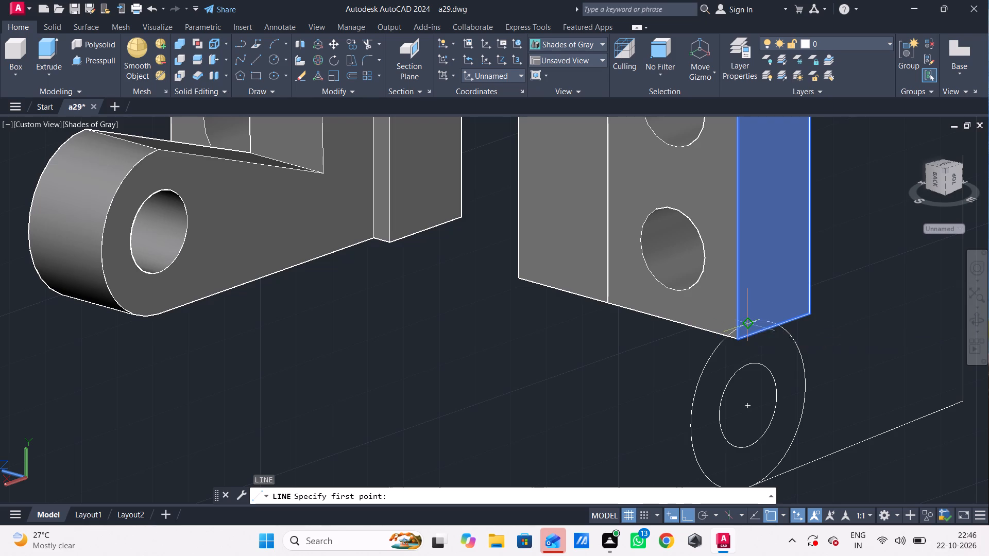
{"action": "middle_click_drag", "start_coordinate": [824, 312], "coordinate": [757, 353], "text": "shift"}
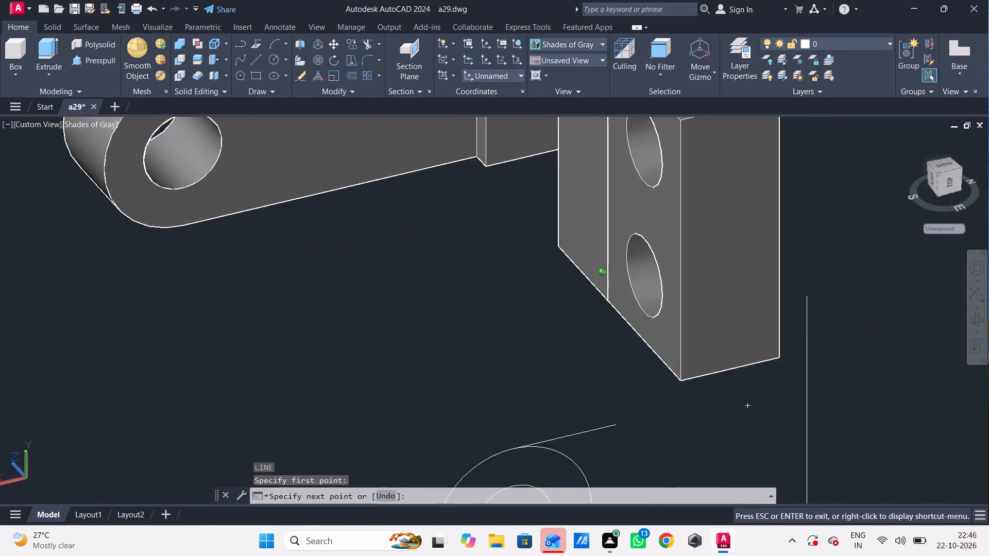
{"action": "middle_click_drag", "start_coordinate": [757, 353], "coordinate": [757, 354], "text": "shift"}
{"action": "middle_click_drag", "start_coordinate": [756, 376], "coordinate": [759, 373]}
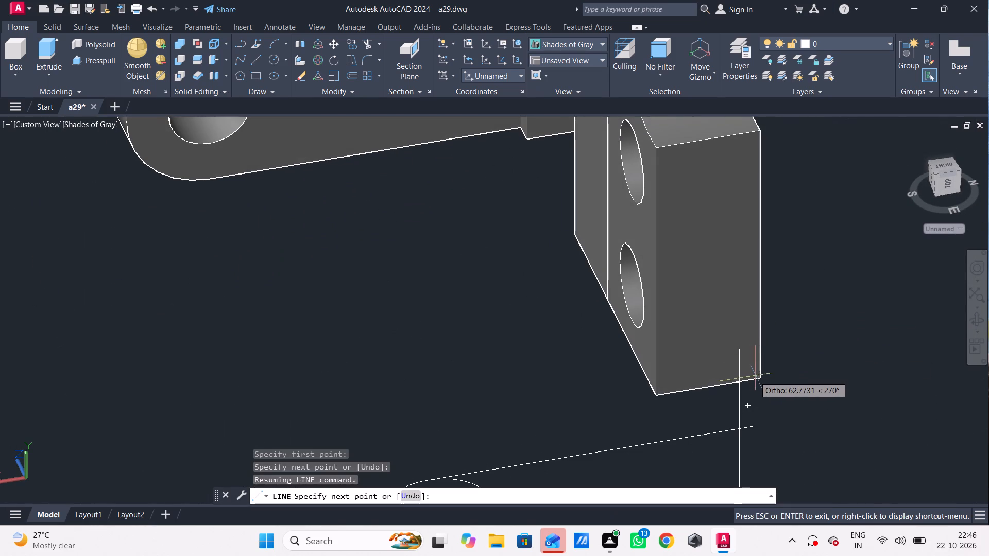
{"action": "middle_click_drag", "start_coordinate": [759, 373], "coordinate": [782, 232]}
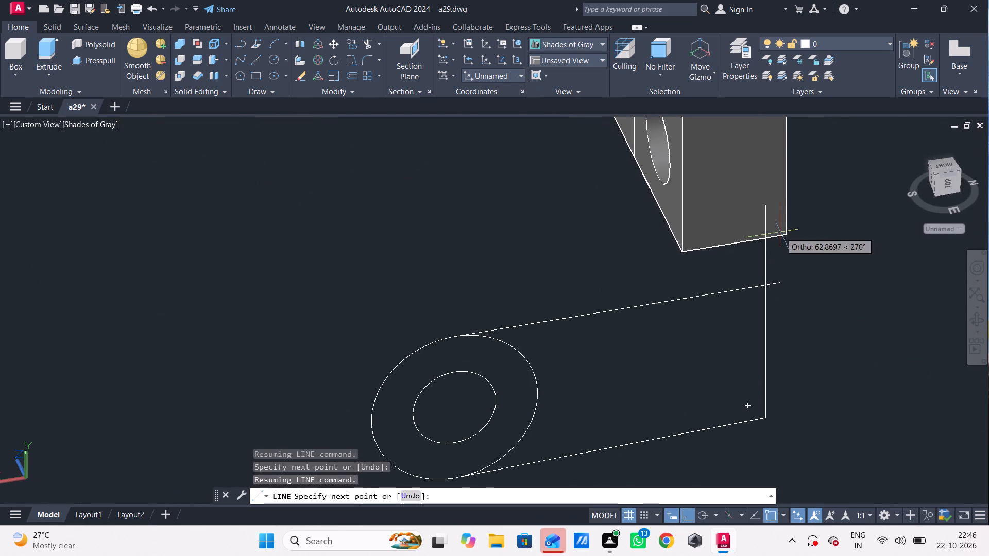
{"action": "left_click", "coordinate": [792, 282]}
{"action": "key", "text": "Escape"}
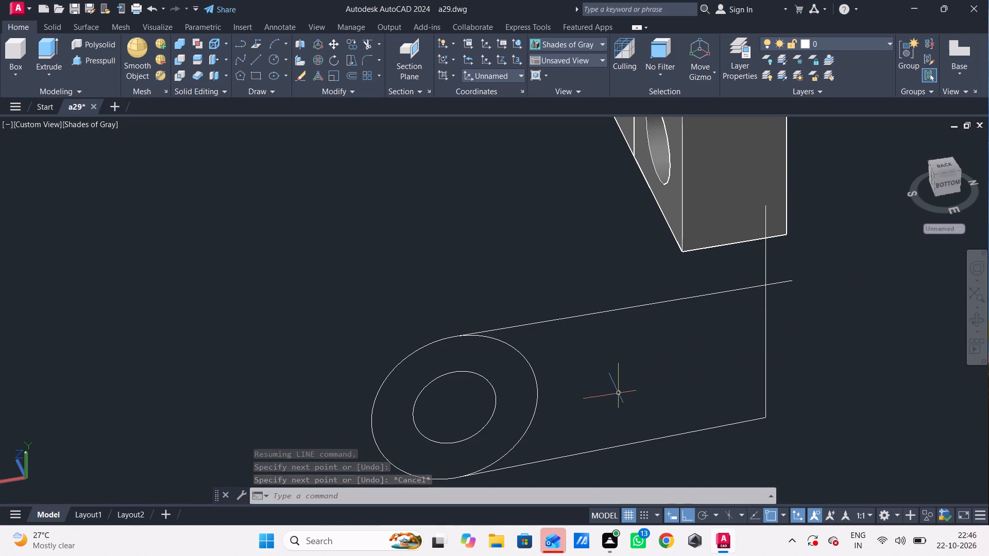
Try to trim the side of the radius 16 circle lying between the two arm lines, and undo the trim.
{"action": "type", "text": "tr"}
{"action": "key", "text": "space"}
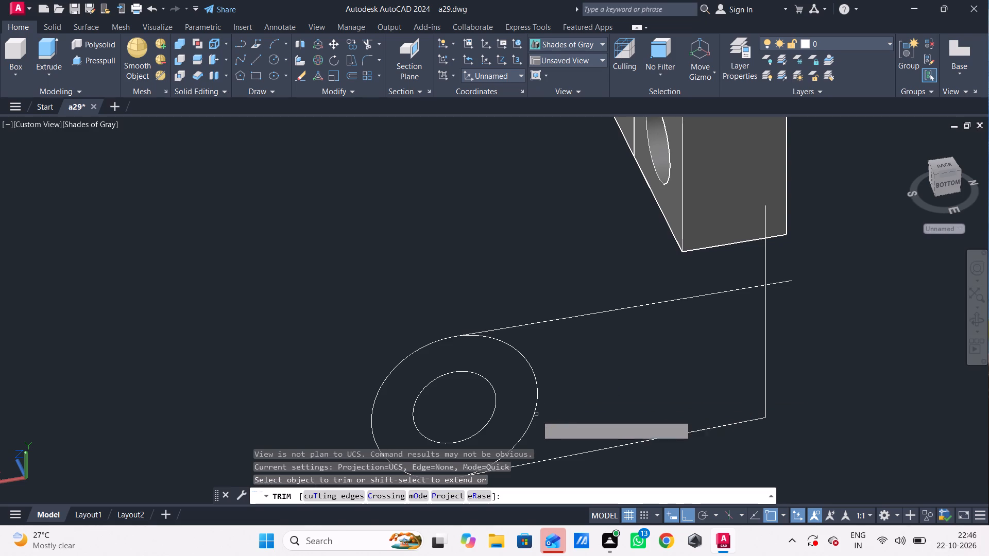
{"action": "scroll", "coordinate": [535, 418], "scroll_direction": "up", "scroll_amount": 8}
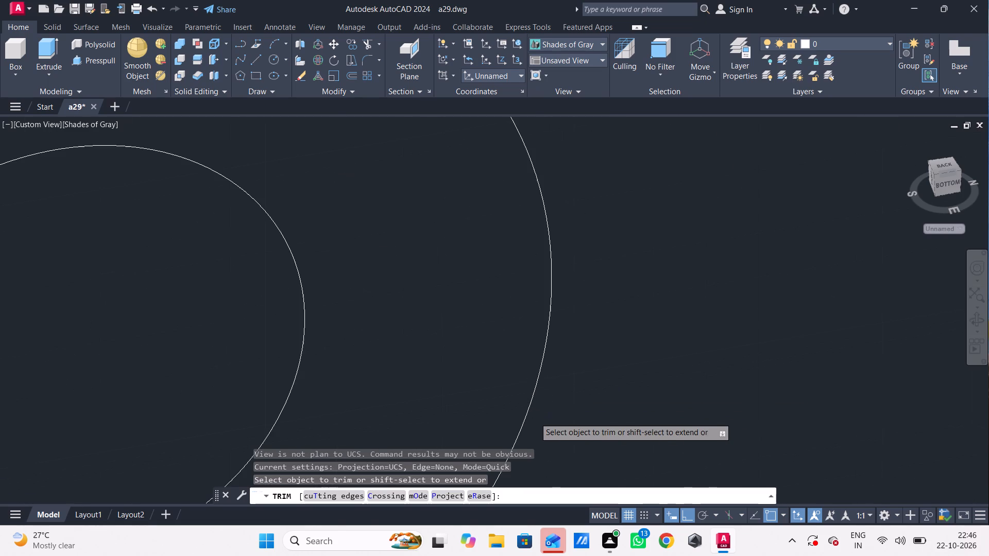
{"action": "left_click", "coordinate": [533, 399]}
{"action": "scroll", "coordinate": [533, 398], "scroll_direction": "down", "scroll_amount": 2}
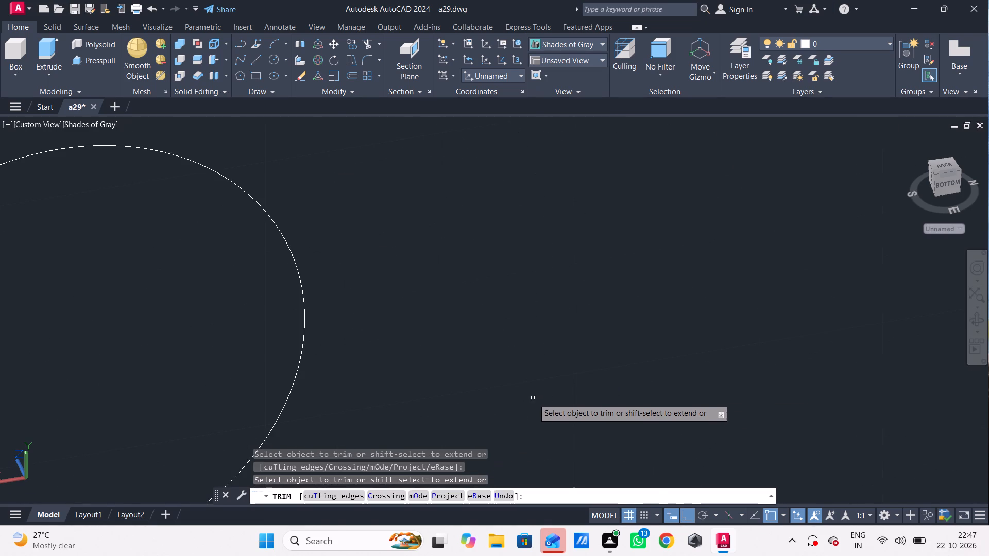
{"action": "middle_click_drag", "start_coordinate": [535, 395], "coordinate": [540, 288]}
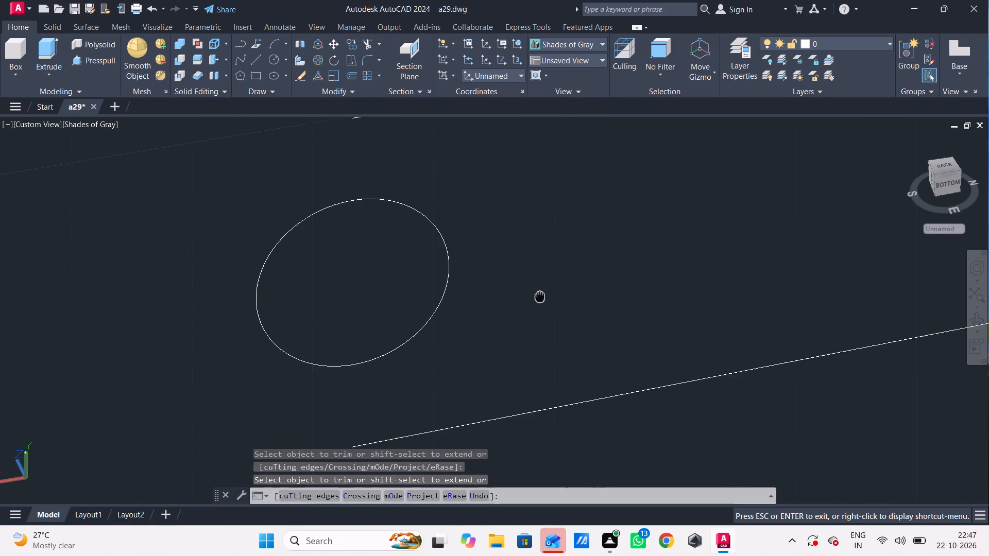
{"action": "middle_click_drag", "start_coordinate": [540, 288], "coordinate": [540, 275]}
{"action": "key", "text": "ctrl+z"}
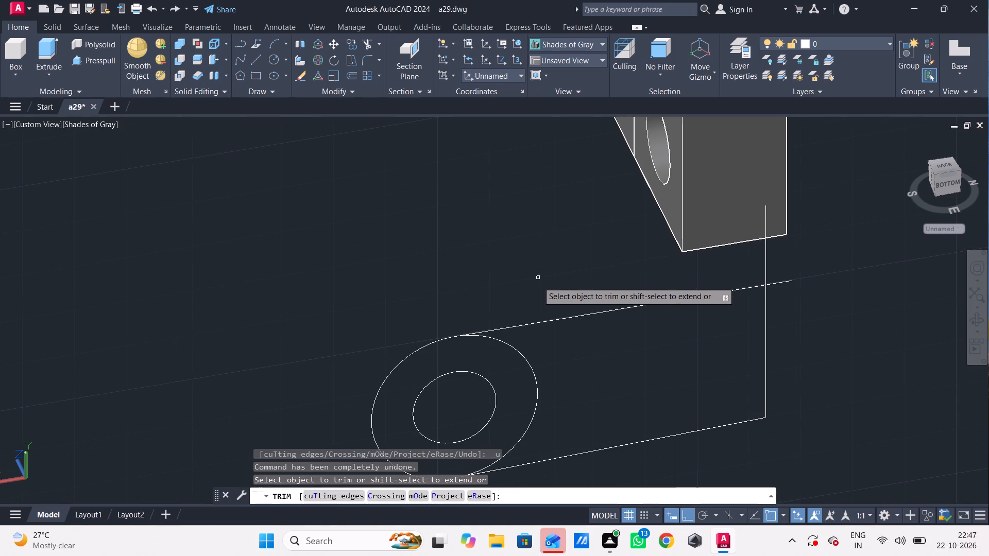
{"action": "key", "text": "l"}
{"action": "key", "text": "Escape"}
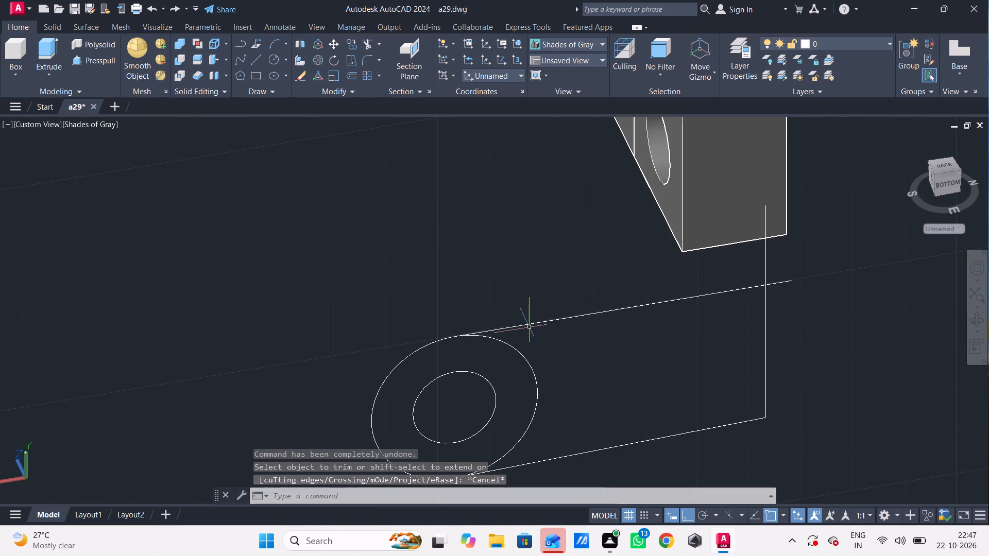
Draw a vertical helper line across the radius 16 circle, from the upper arm line's end to the lower arm line's end.
{"action": "key", "text": "l"}
{"action": "key", "text": "Return"}
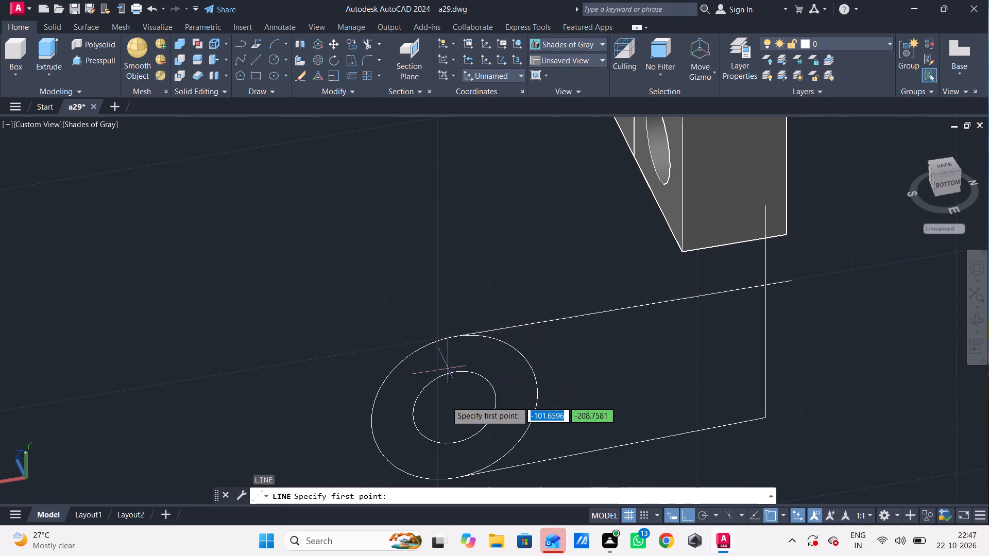
{"action": "left_click", "coordinate": [453, 339]}
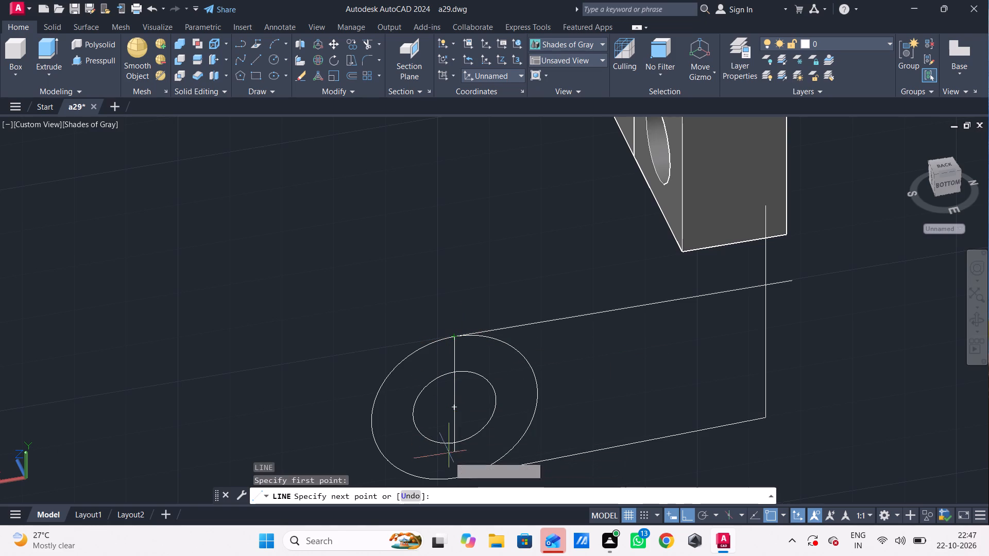
{"action": "left_click", "coordinate": [450, 478]}
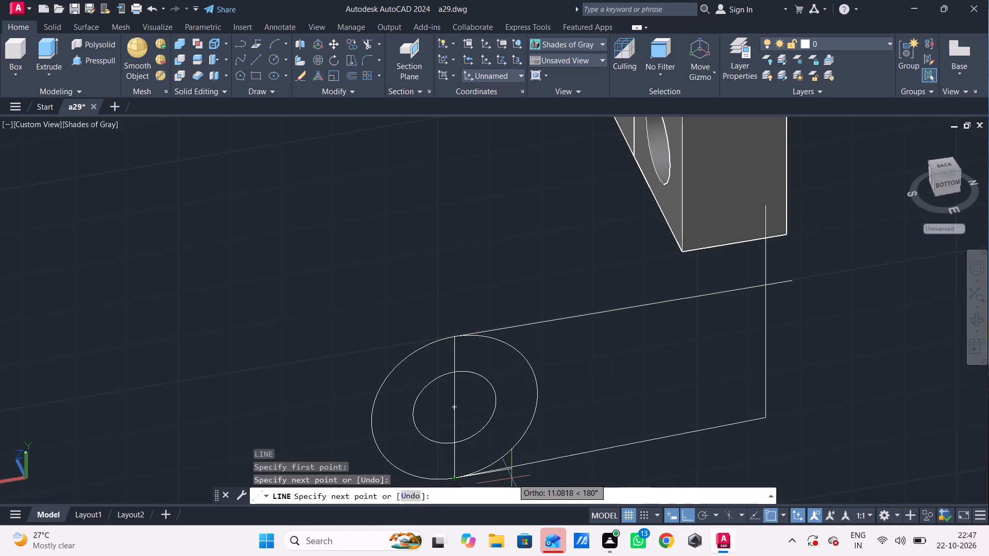
{"action": "key", "text": "Escape"}
Trim away the half of the radius 16 circle lying between the two arm lines, leaving the outer rounded end.
{"action": "type", "text": "tr"}
{"action": "key", "text": "space"}
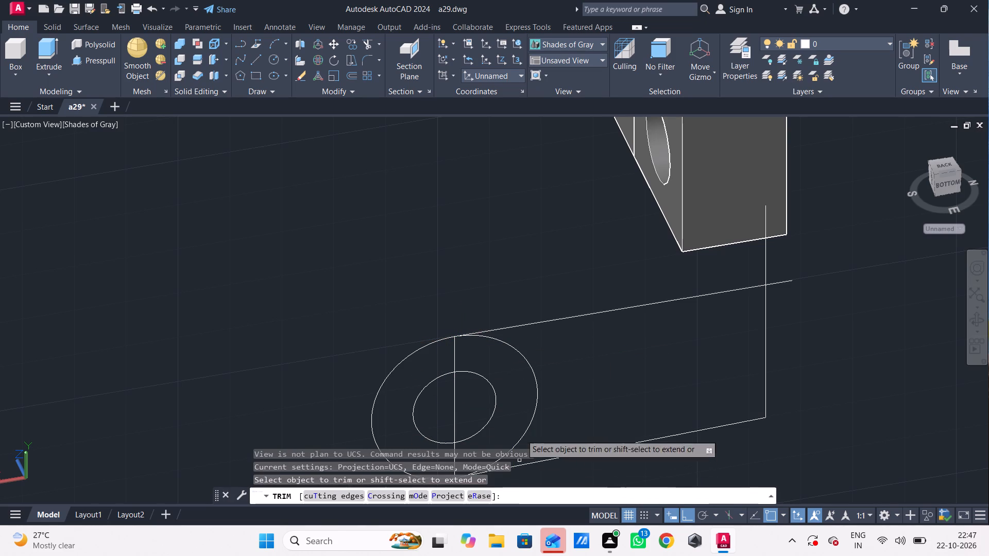
{"action": "left_click_drag", "start_coordinate": [599, 356], "coordinate": [541, 419]}
{"action": "left_click_drag", "start_coordinate": [541, 419], "coordinate": [504, 429]}
{"action": "scroll", "coordinate": [504, 429], "scroll_direction": "up", "scroll_amount": 4}
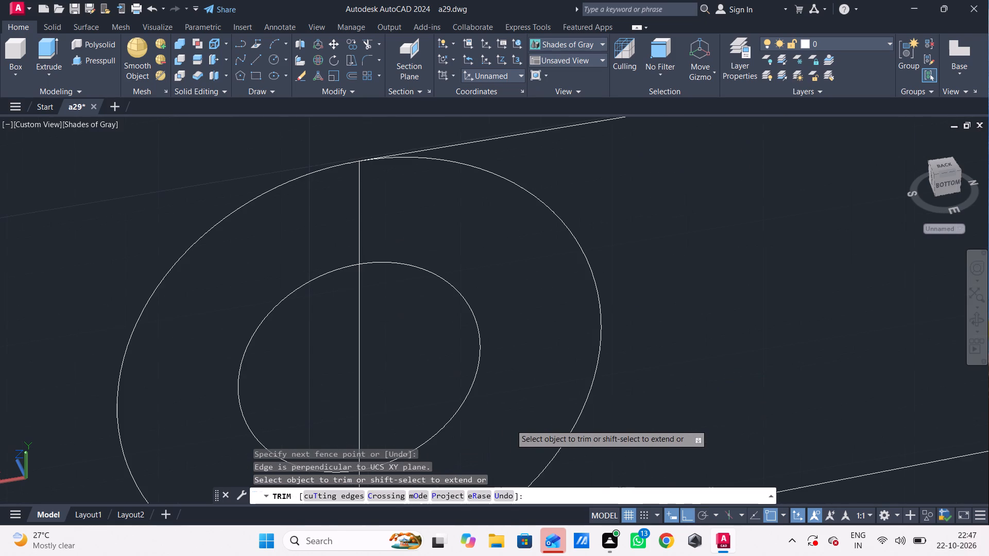
{"action": "left_click_drag", "start_coordinate": [509, 423], "coordinate": [672, 368]}
{"action": "scroll", "coordinate": [672, 368], "scroll_direction": "down", "scroll_amount": 3}
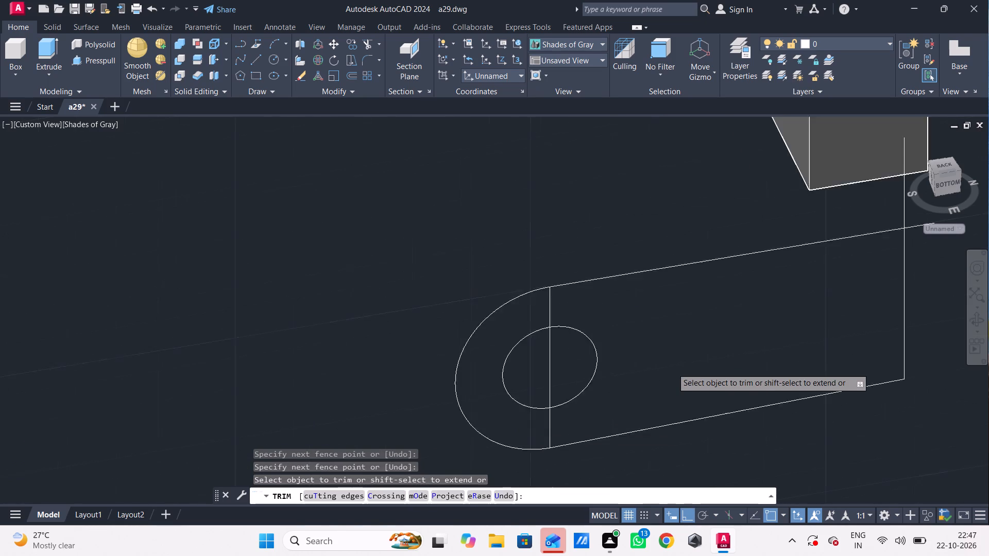
{"action": "key", "text": "Escape"}
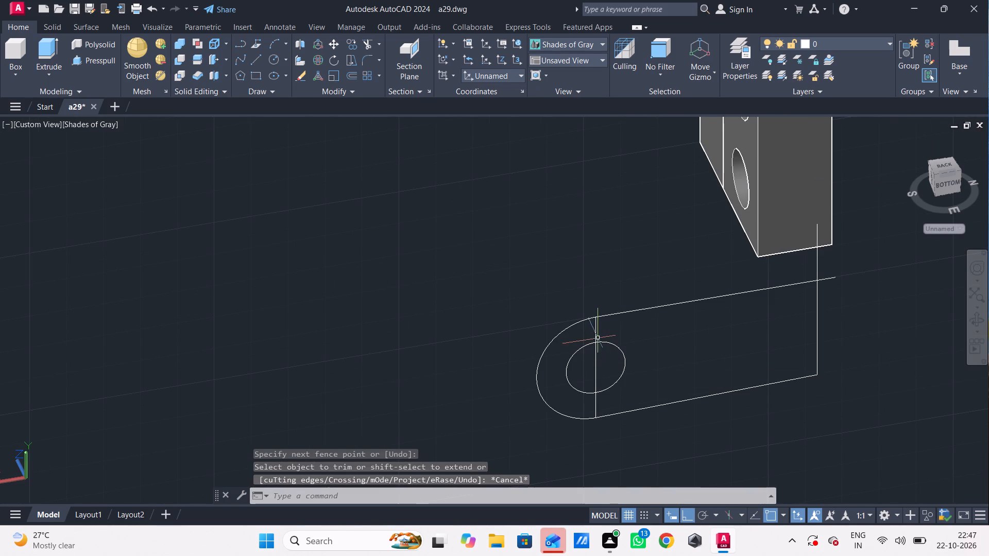
Erase the vertical helper line across the second arm's rounded end.
{"action": "left_click", "coordinate": [597, 336]}
{"action": "key", "text": "Delete"}
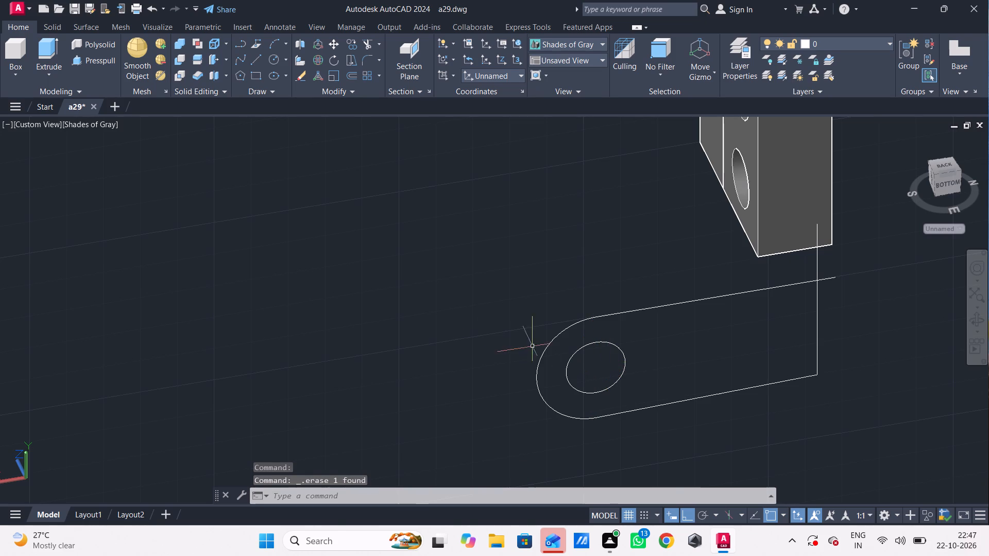
Set the Right view and its coordinate system, and erase the second arm's upright edge.
{"action": "left_click", "coordinate": [29, 123]}
{"action": "left_click", "coordinate": [52, 200]}
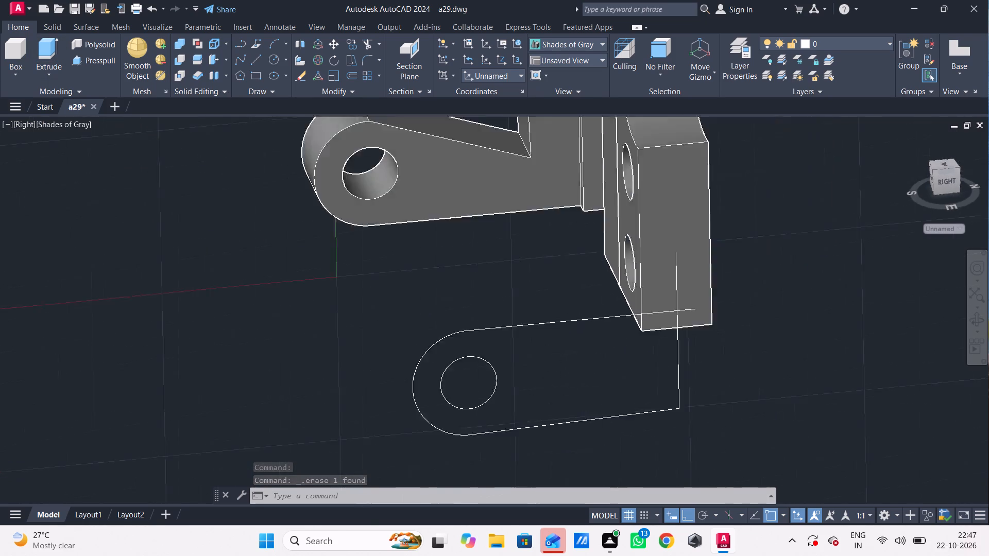
{"action": "middle_click_drag", "start_coordinate": [160, 296], "coordinate": [196, 187]}
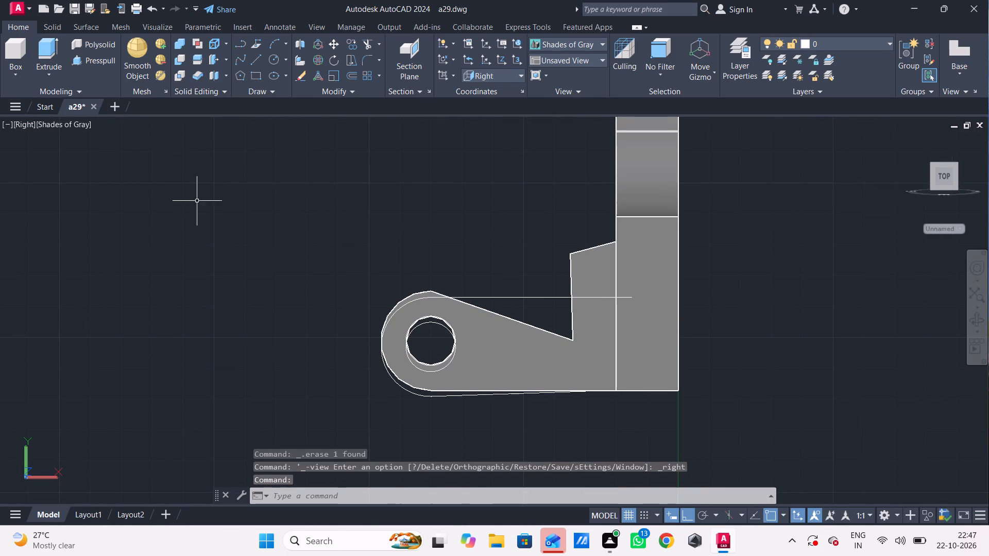
{"action": "middle_click_drag", "start_coordinate": [203, 213], "coordinate": [305, 299], "text": "shift"}
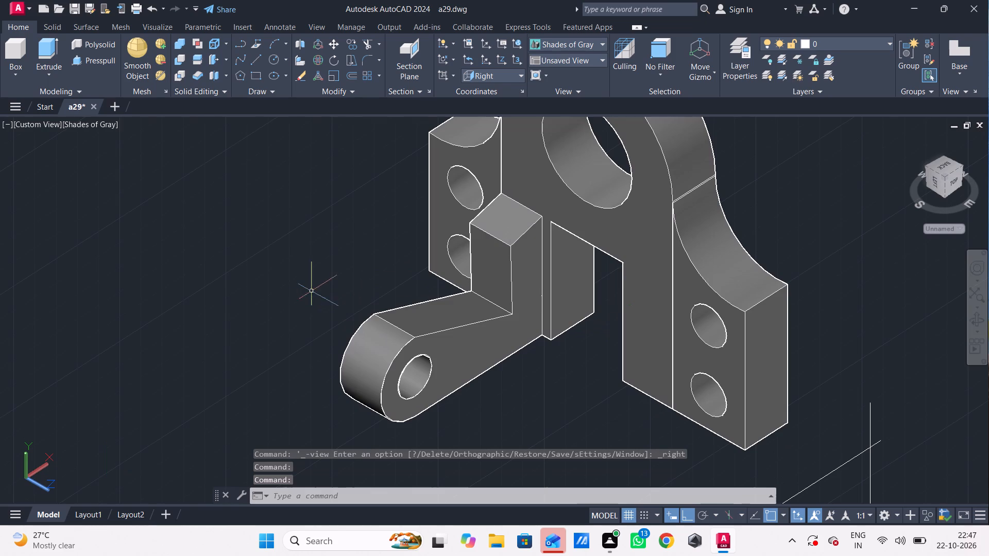
{"action": "middle_click_drag", "start_coordinate": [405, 316], "coordinate": [359, 164]}
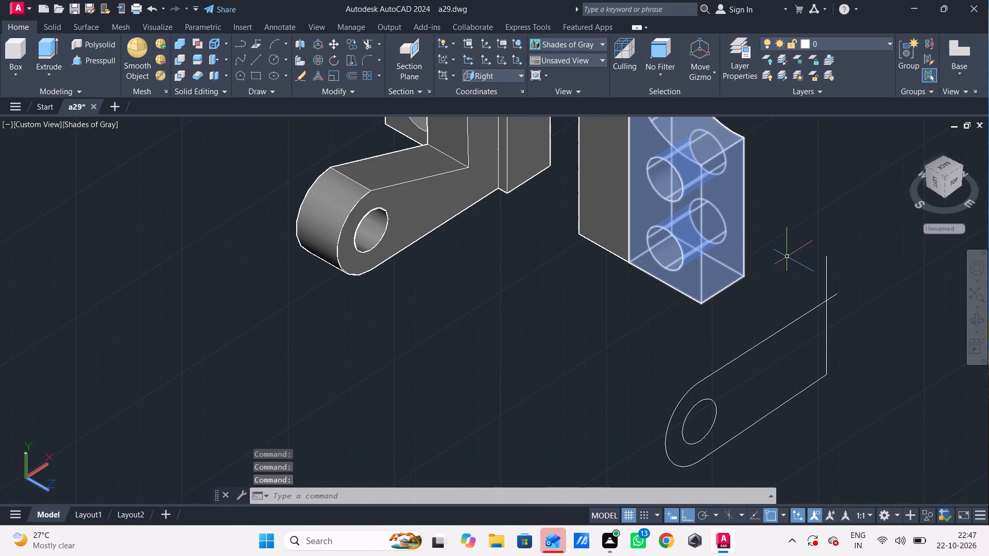
{"action": "left_click", "coordinate": [828, 266]}
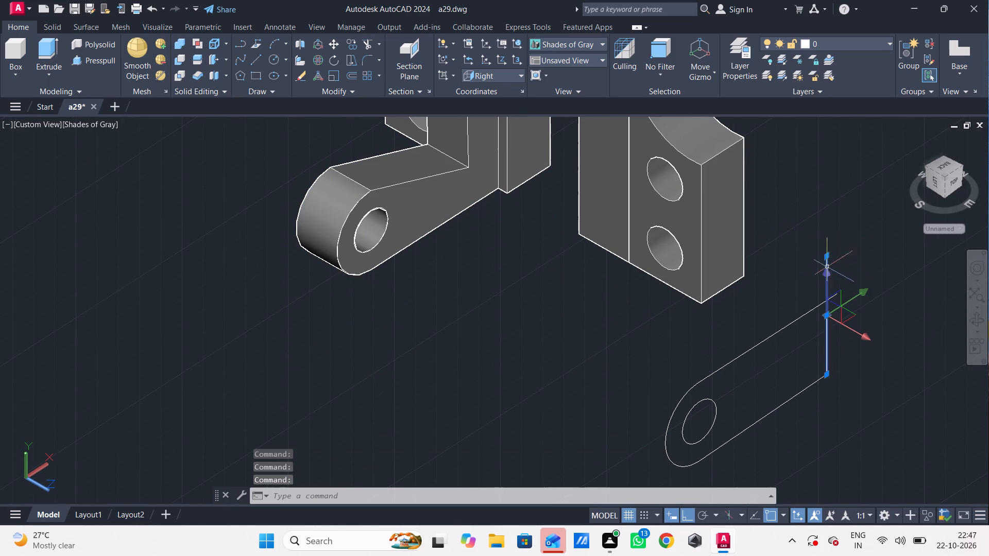
{"action": "key", "text": "Delete"}
Draw a new upright edge 48 long in Ortho, going up from the far end of the second arm's lower line.
{"action": "key", "text": "l"}
{"action": "key", "text": "Return"}
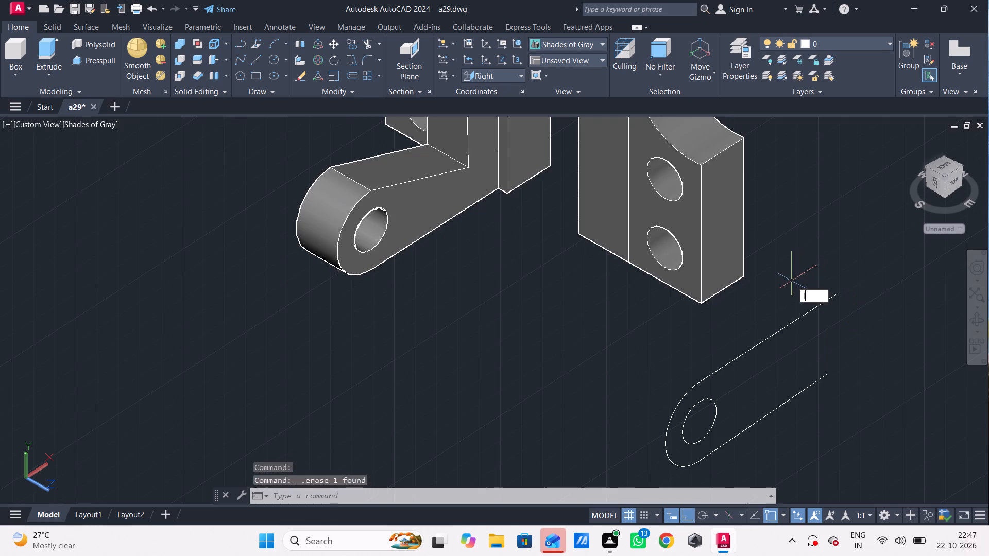
{"action": "left_click", "coordinate": [824, 375]}
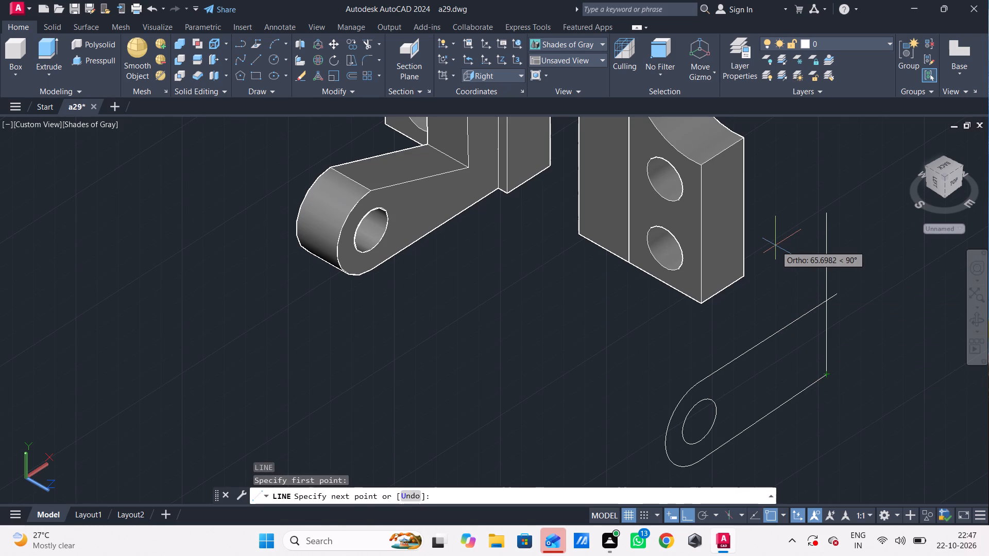
{"action": "type", "text": "48"}
{"action": "key", "text": "Return"}
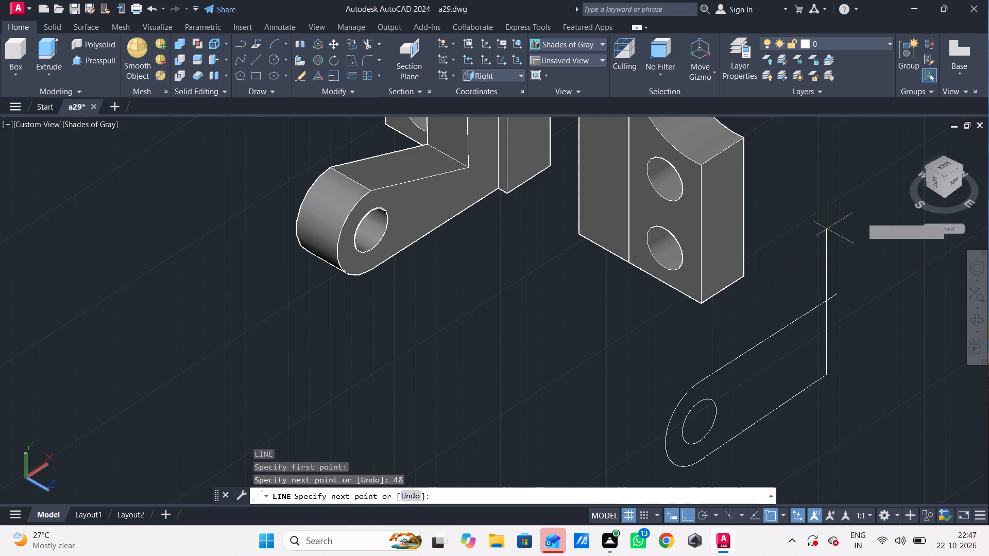
{"action": "key", "text": "Escape"}
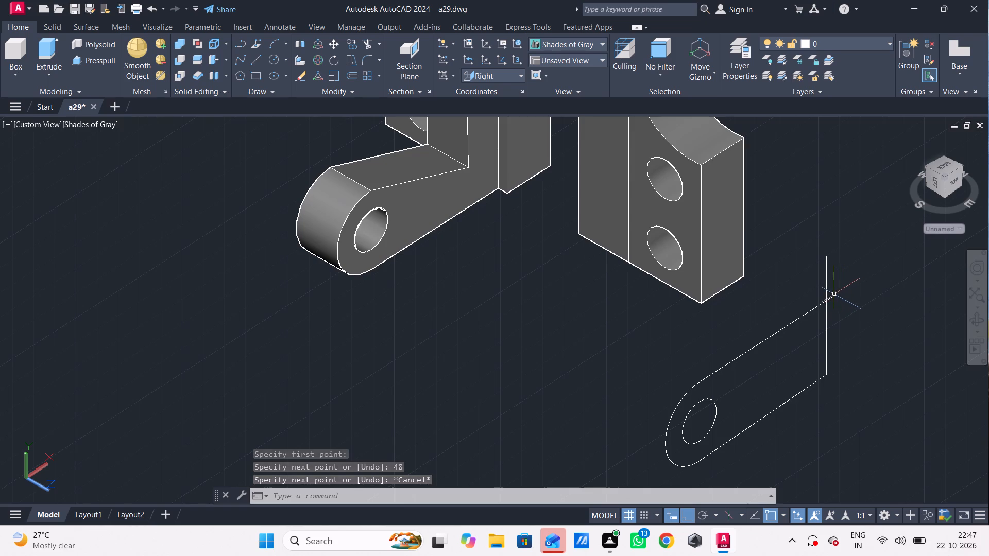
Stretch the far end of the second arm's upper line to the top of the 48 upright edge.
{"action": "left_click", "coordinate": [835, 294]}
{"action": "left_click", "coordinate": [837, 296]}
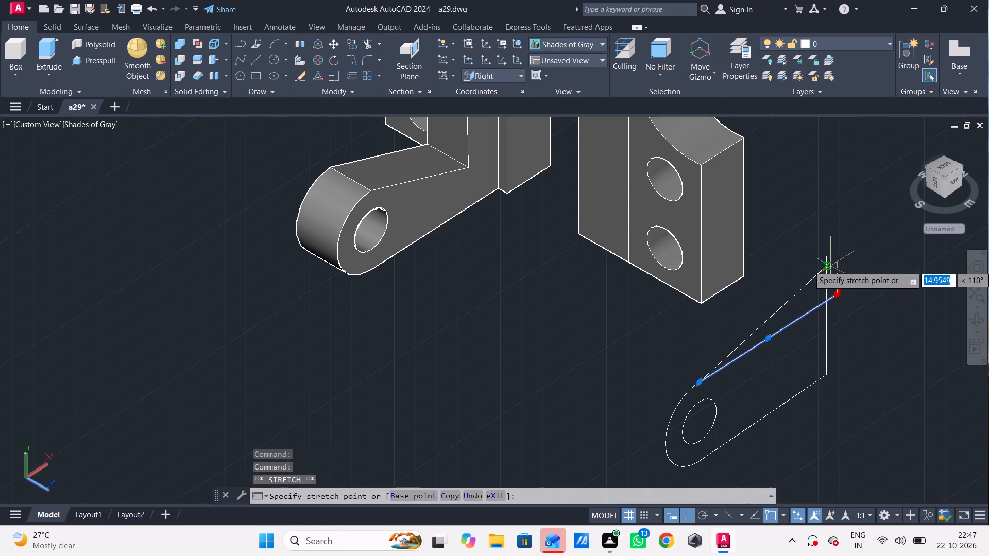
{"action": "left_click", "coordinate": [831, 260]}
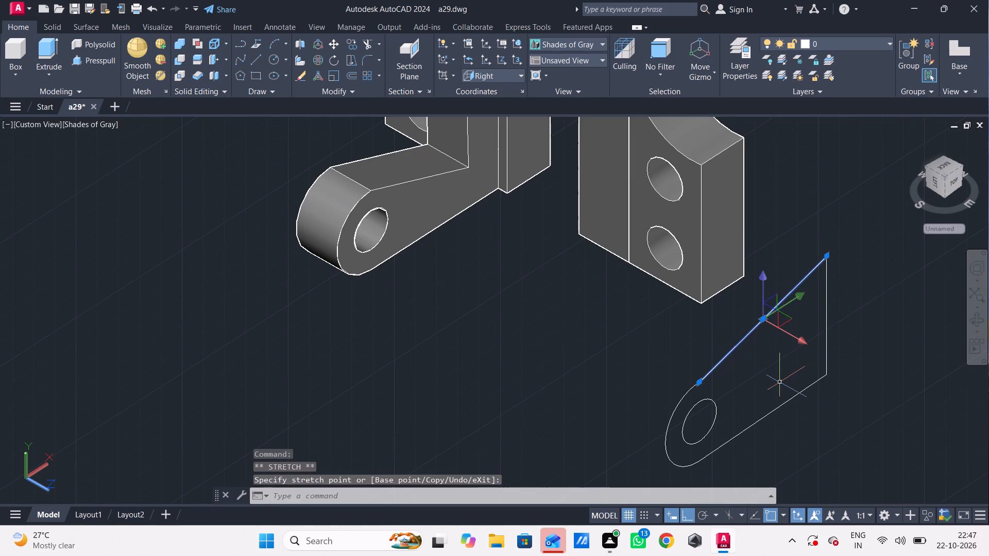
{"action": "key", "text": "Escape"}
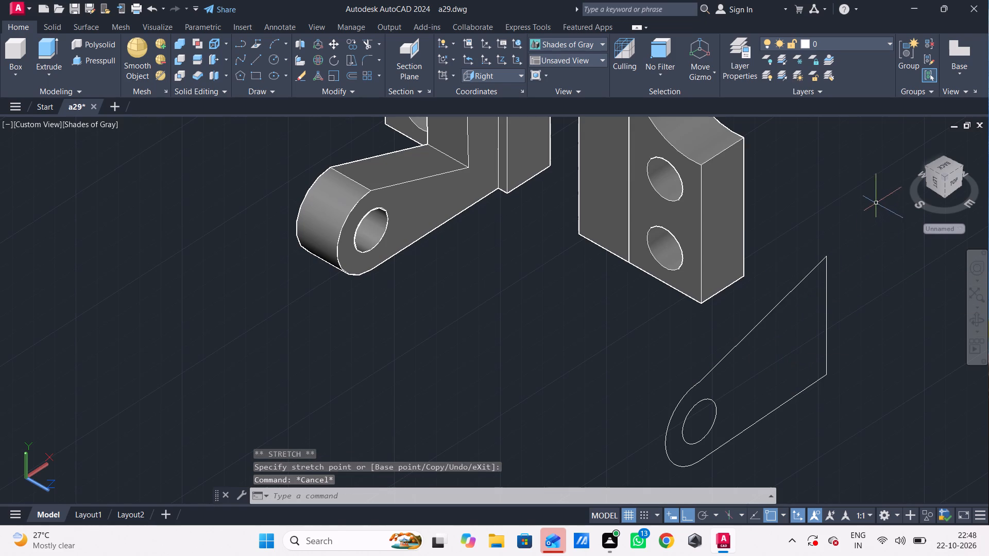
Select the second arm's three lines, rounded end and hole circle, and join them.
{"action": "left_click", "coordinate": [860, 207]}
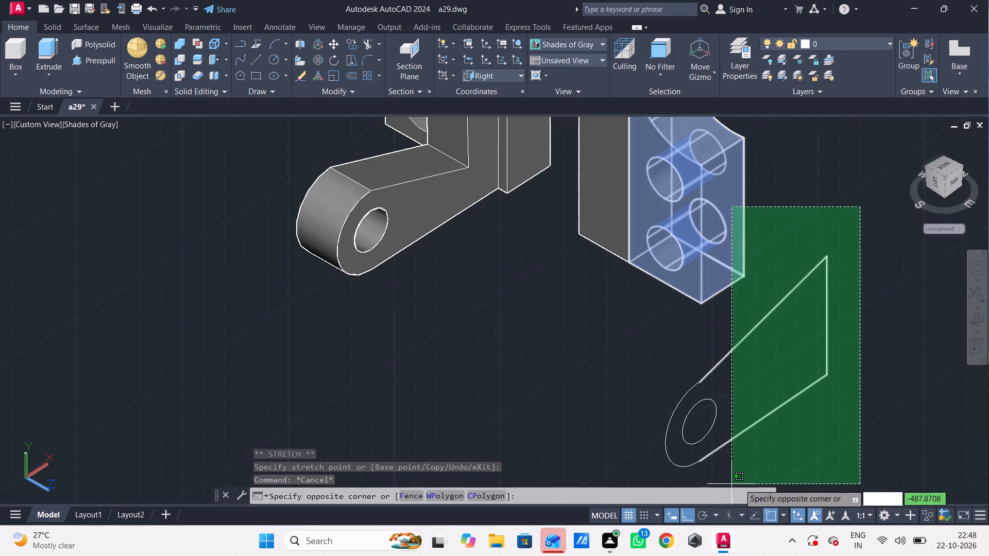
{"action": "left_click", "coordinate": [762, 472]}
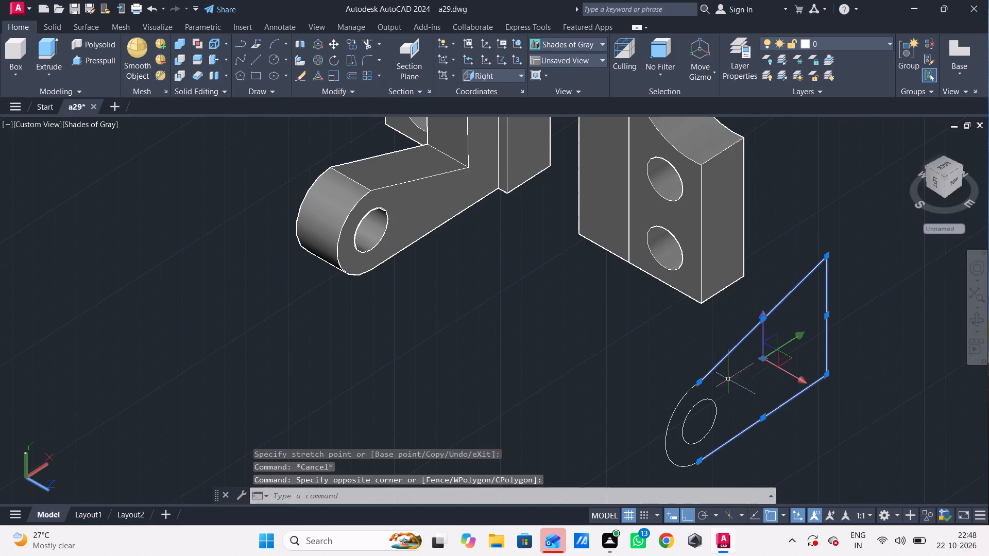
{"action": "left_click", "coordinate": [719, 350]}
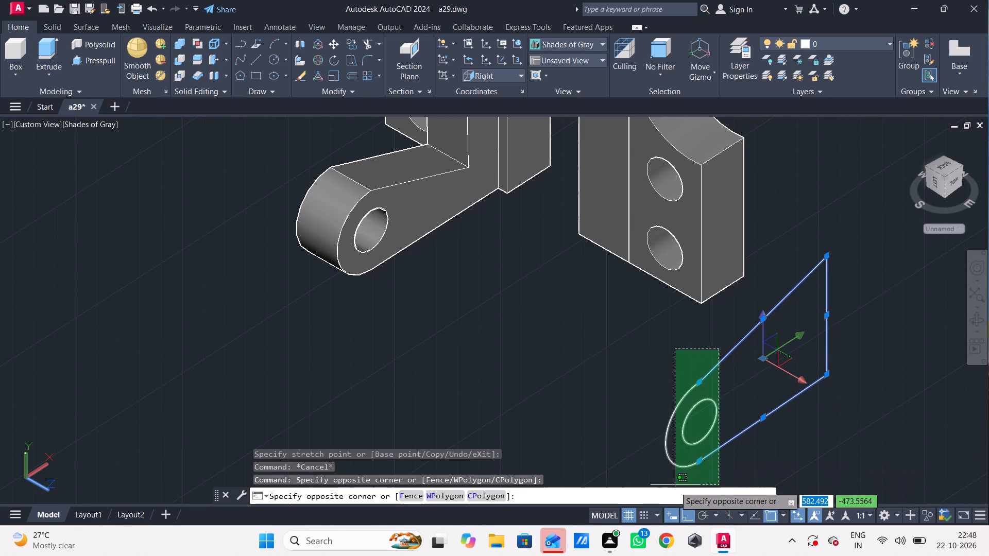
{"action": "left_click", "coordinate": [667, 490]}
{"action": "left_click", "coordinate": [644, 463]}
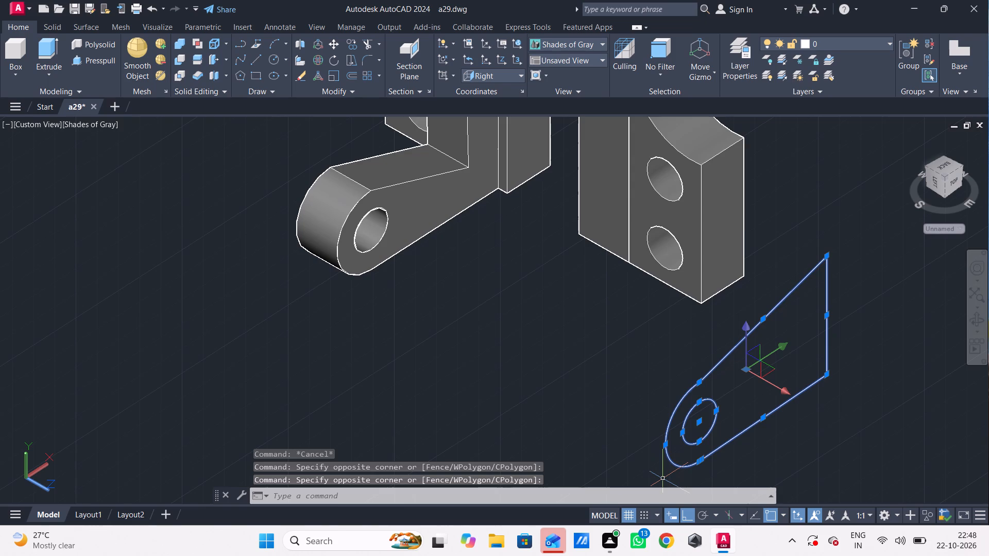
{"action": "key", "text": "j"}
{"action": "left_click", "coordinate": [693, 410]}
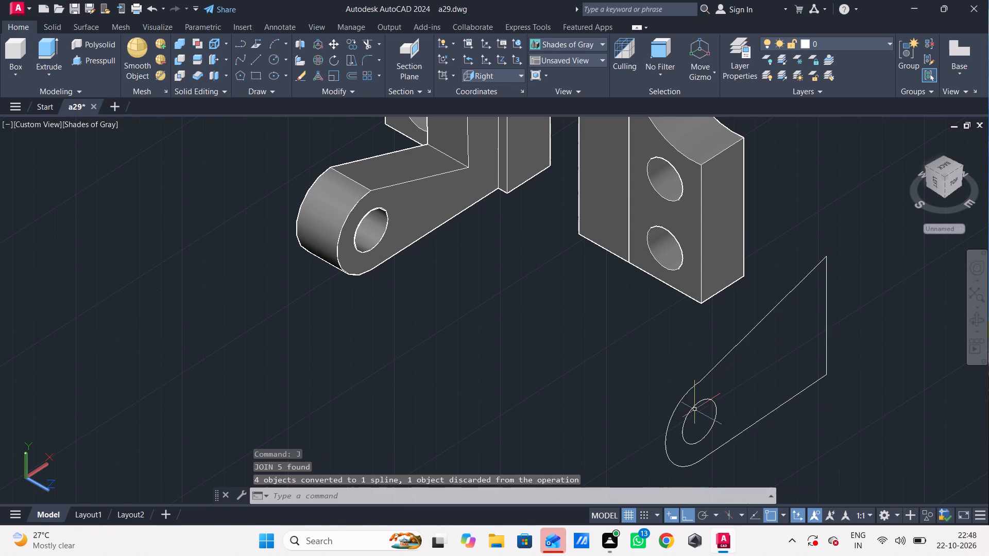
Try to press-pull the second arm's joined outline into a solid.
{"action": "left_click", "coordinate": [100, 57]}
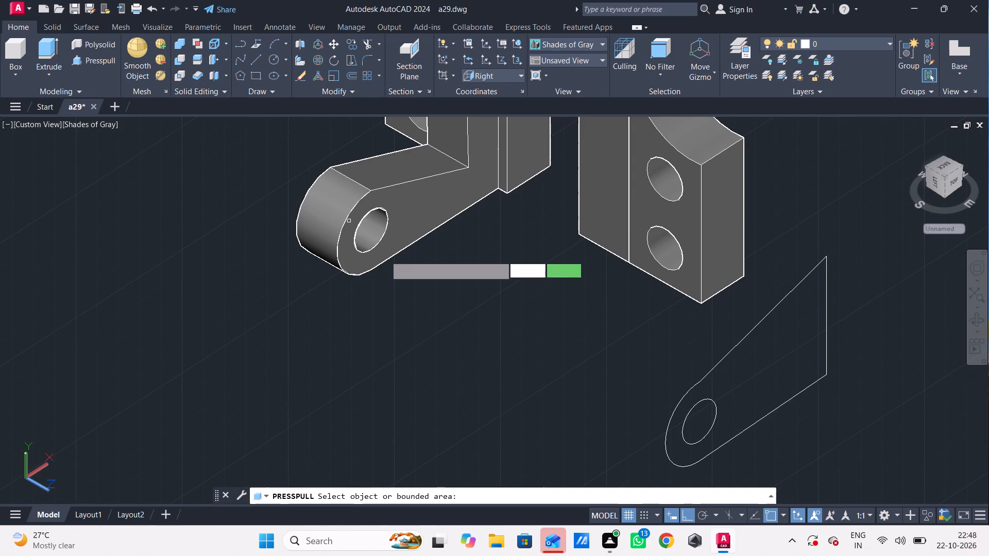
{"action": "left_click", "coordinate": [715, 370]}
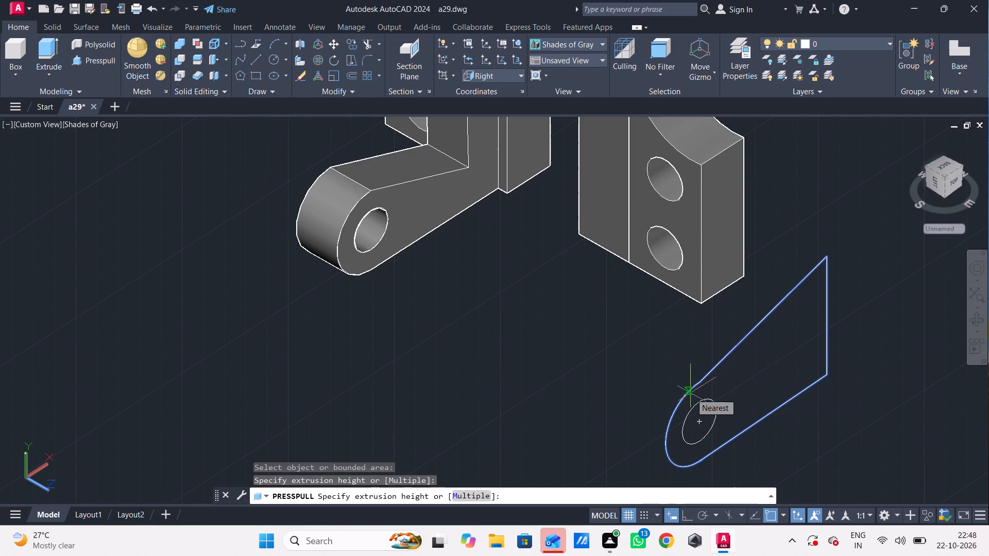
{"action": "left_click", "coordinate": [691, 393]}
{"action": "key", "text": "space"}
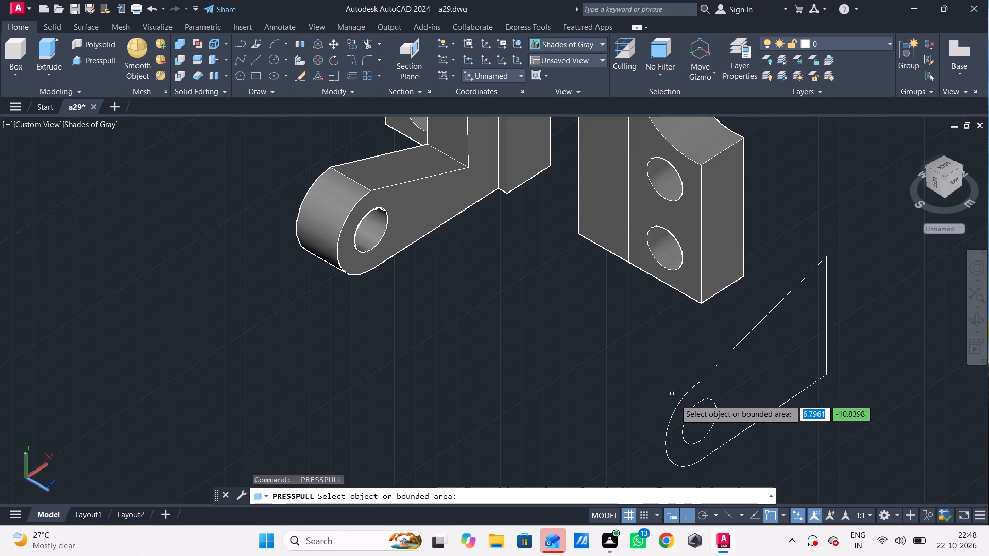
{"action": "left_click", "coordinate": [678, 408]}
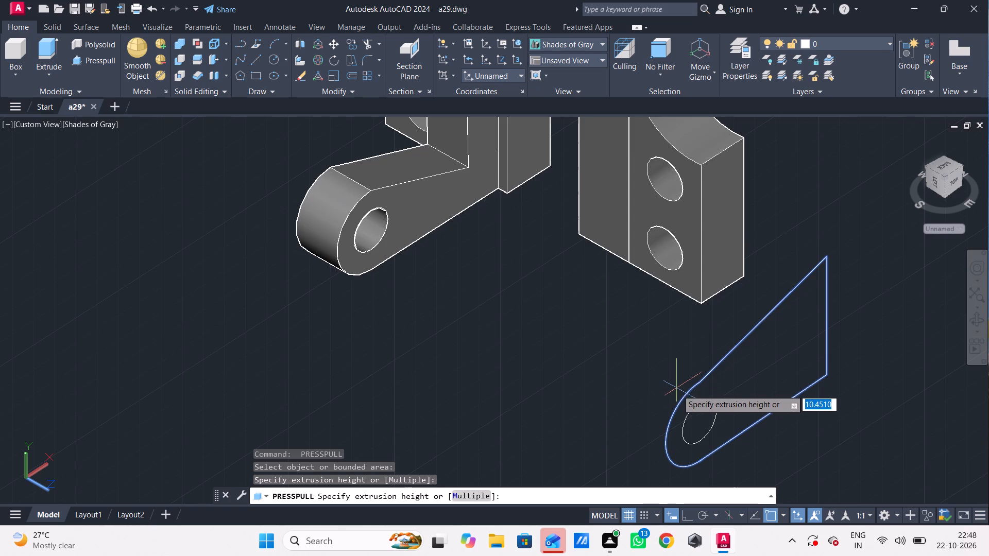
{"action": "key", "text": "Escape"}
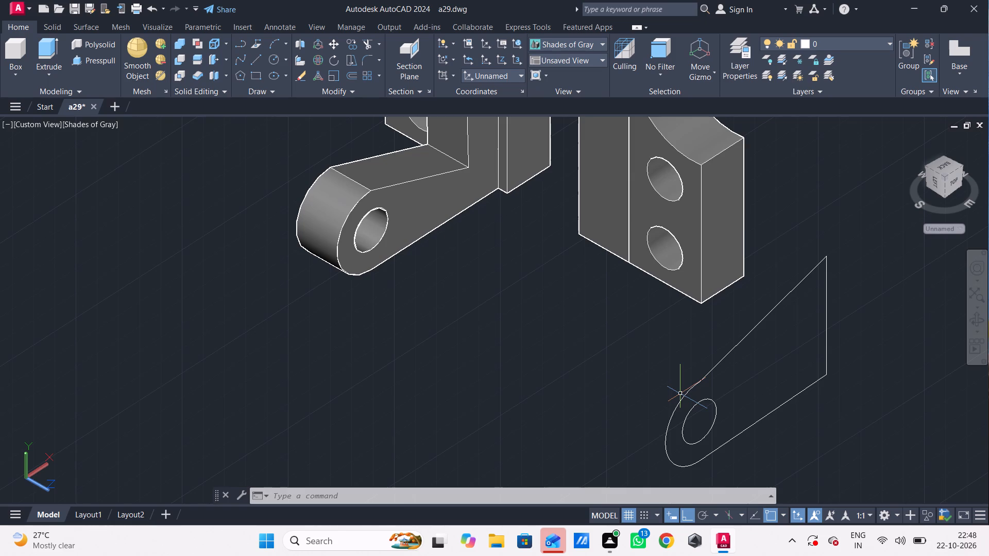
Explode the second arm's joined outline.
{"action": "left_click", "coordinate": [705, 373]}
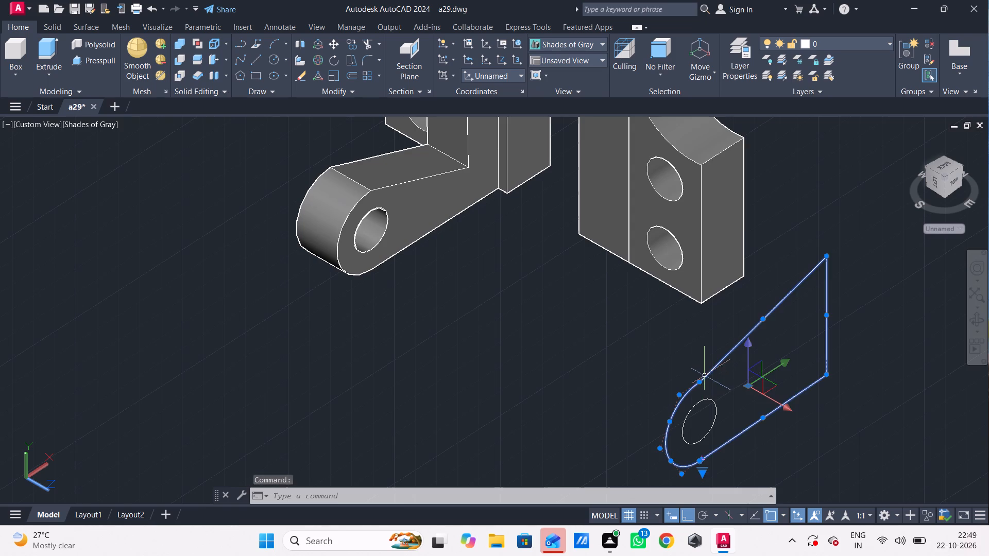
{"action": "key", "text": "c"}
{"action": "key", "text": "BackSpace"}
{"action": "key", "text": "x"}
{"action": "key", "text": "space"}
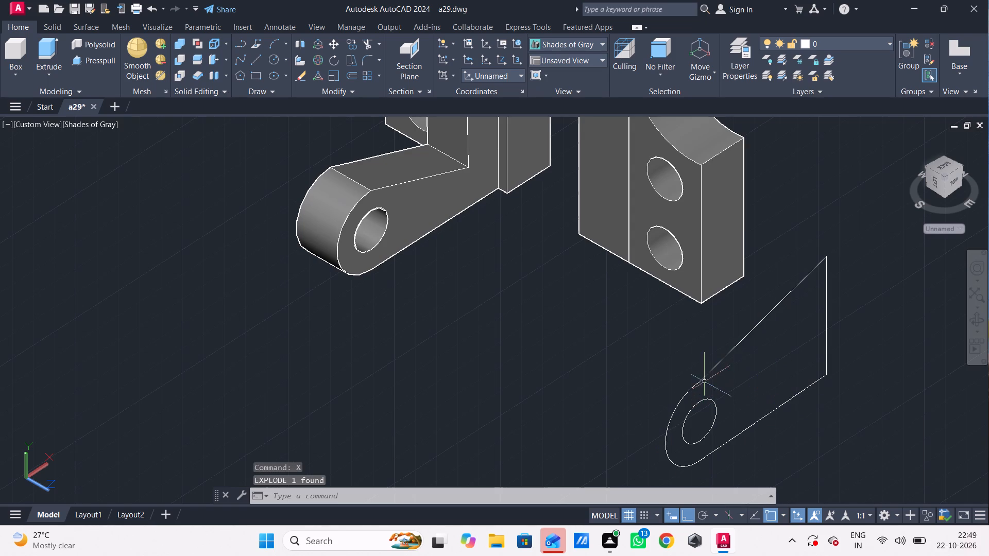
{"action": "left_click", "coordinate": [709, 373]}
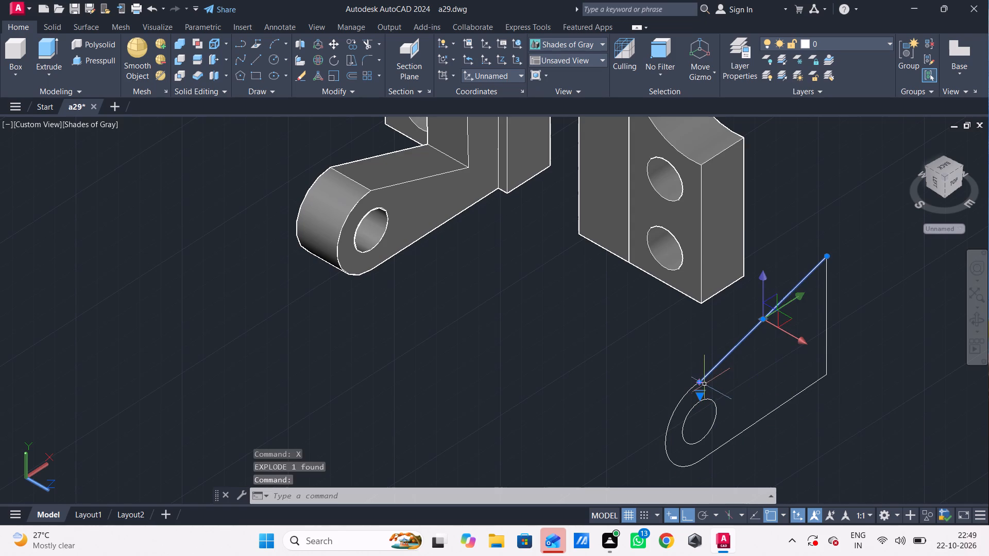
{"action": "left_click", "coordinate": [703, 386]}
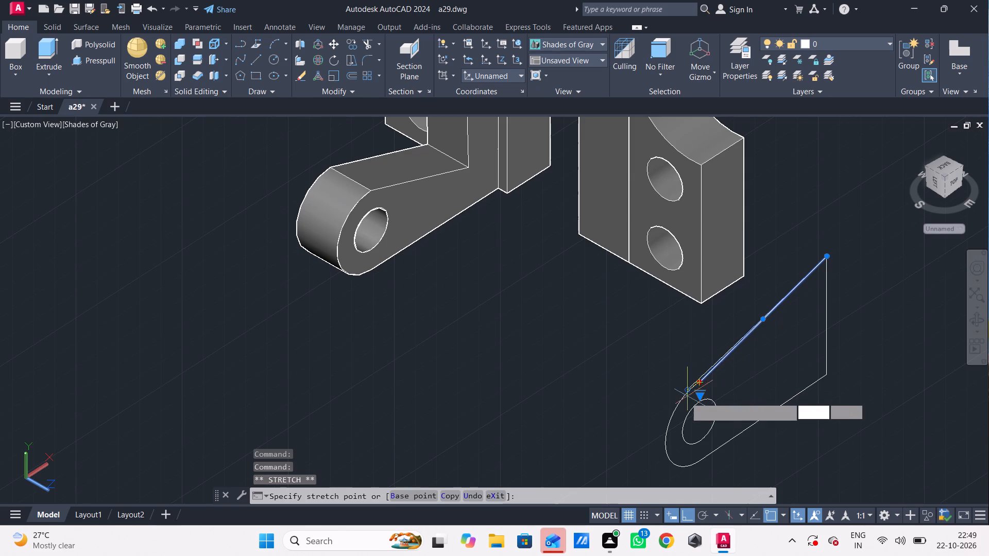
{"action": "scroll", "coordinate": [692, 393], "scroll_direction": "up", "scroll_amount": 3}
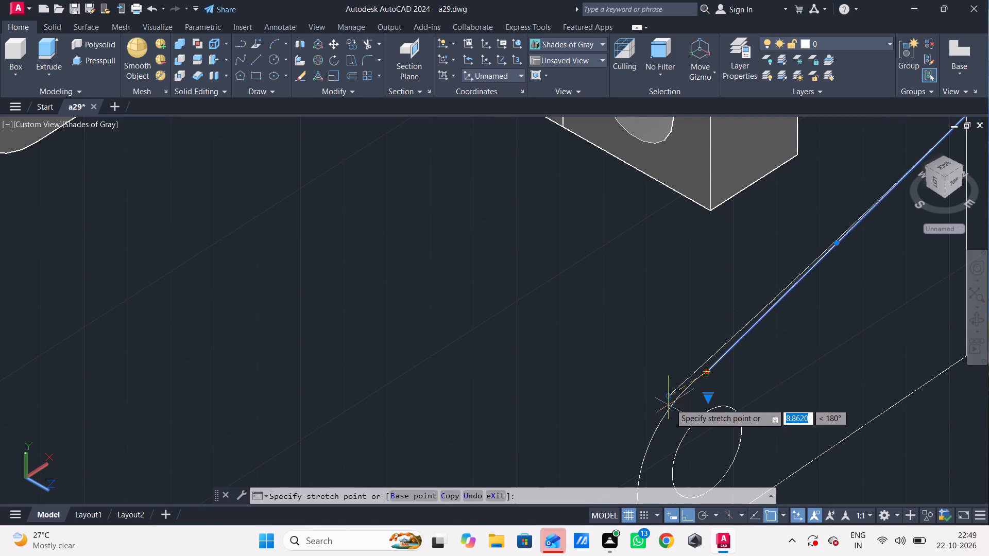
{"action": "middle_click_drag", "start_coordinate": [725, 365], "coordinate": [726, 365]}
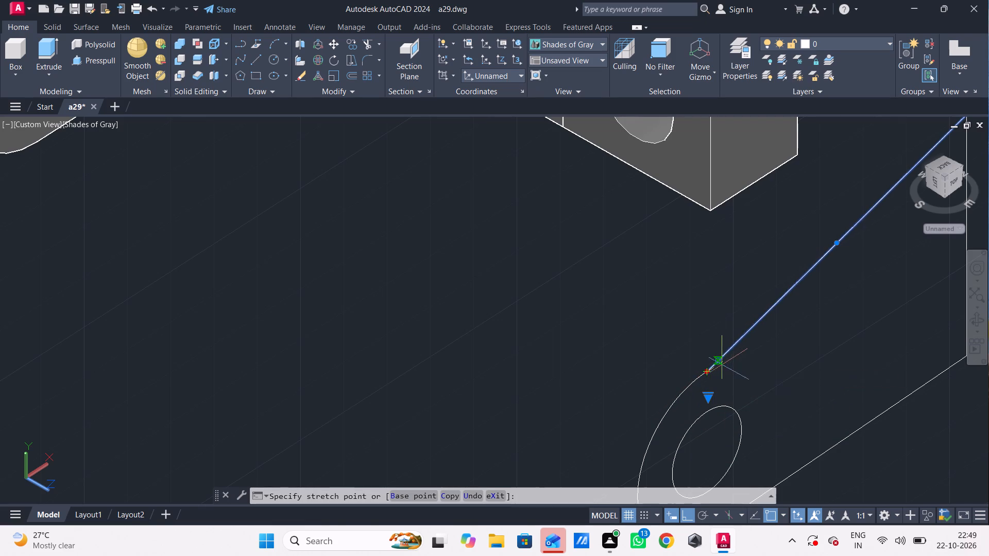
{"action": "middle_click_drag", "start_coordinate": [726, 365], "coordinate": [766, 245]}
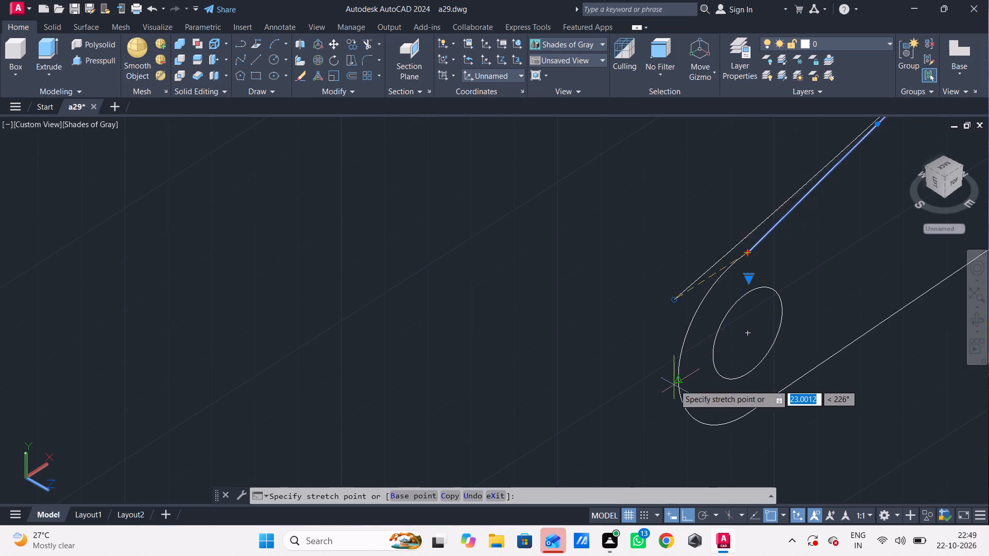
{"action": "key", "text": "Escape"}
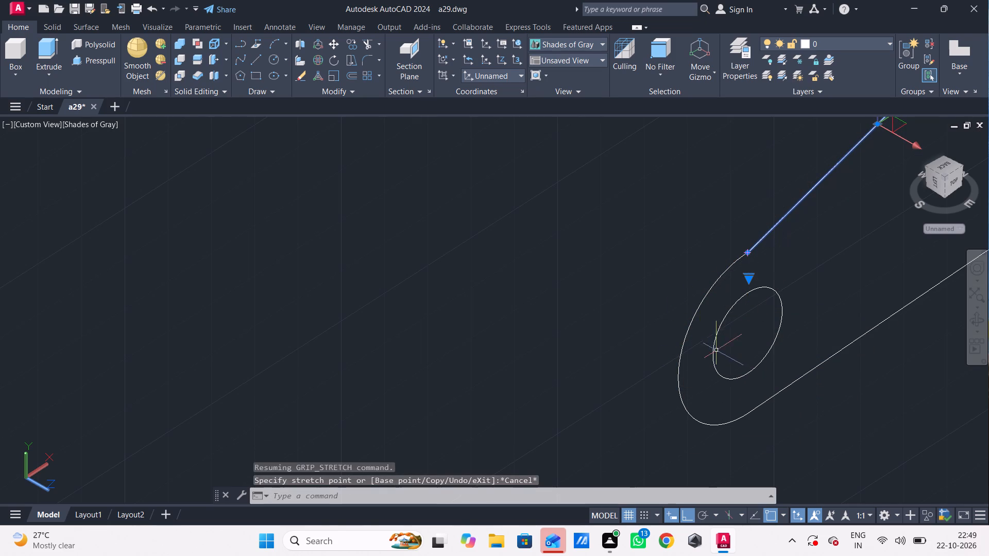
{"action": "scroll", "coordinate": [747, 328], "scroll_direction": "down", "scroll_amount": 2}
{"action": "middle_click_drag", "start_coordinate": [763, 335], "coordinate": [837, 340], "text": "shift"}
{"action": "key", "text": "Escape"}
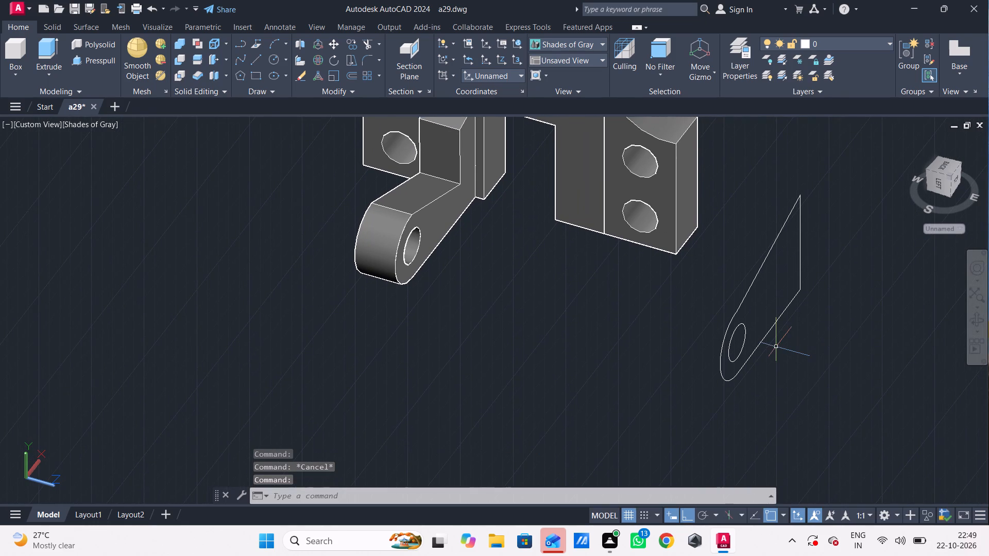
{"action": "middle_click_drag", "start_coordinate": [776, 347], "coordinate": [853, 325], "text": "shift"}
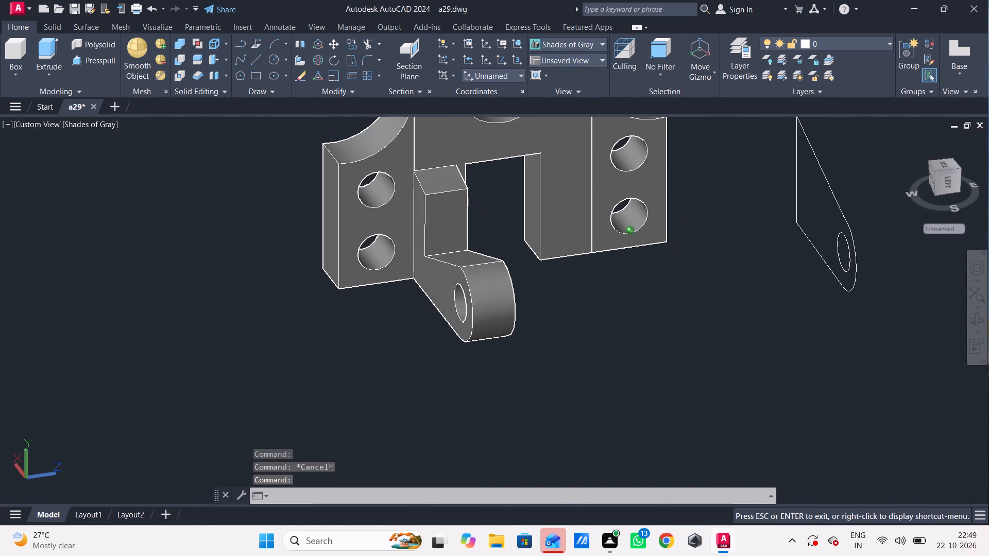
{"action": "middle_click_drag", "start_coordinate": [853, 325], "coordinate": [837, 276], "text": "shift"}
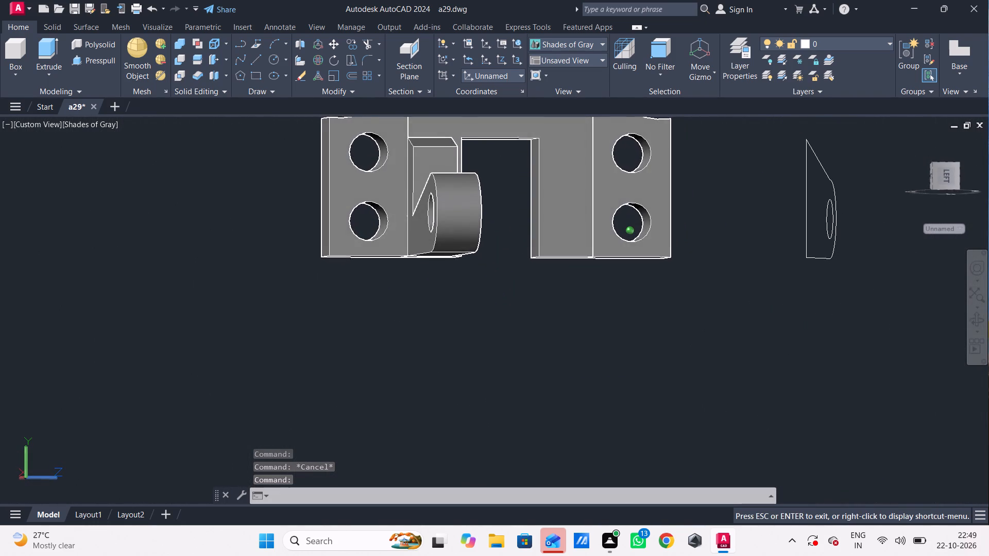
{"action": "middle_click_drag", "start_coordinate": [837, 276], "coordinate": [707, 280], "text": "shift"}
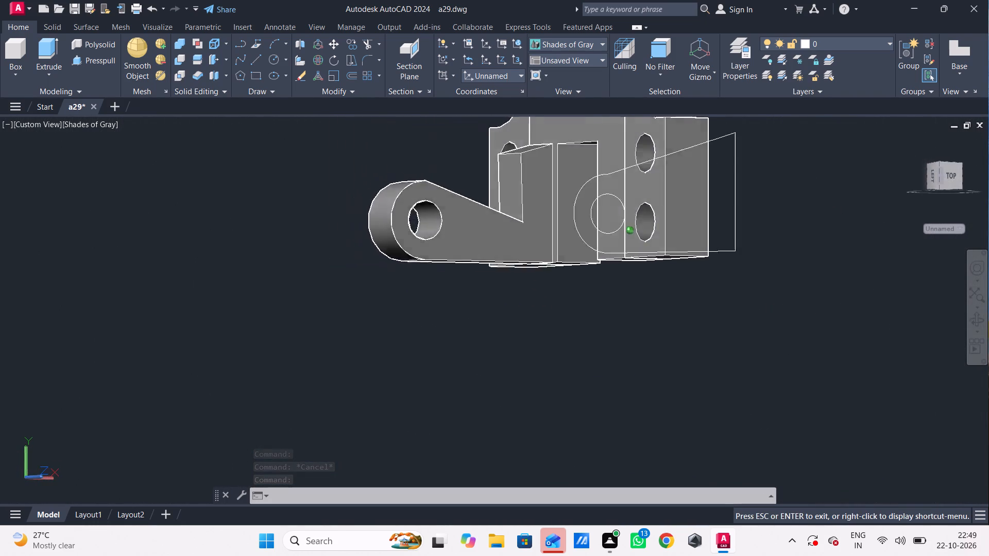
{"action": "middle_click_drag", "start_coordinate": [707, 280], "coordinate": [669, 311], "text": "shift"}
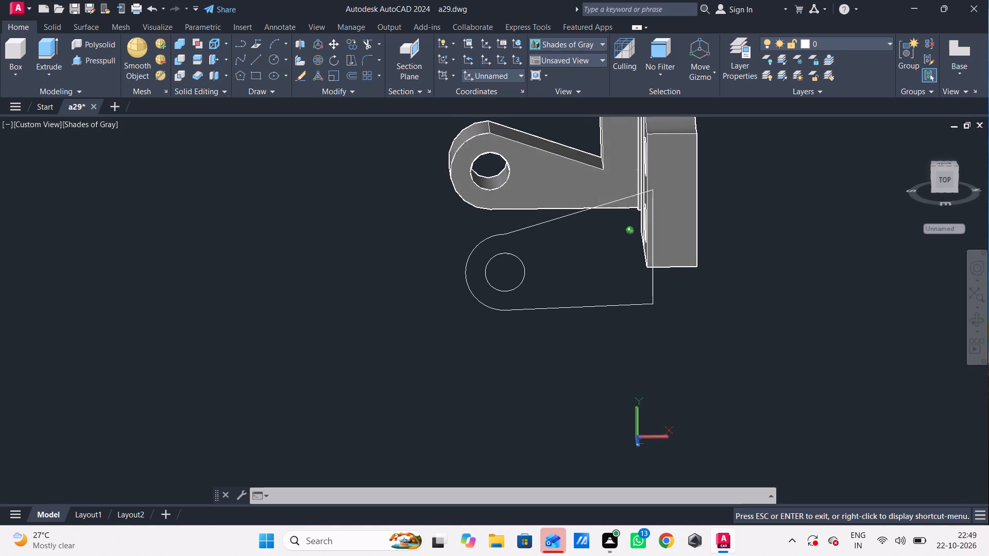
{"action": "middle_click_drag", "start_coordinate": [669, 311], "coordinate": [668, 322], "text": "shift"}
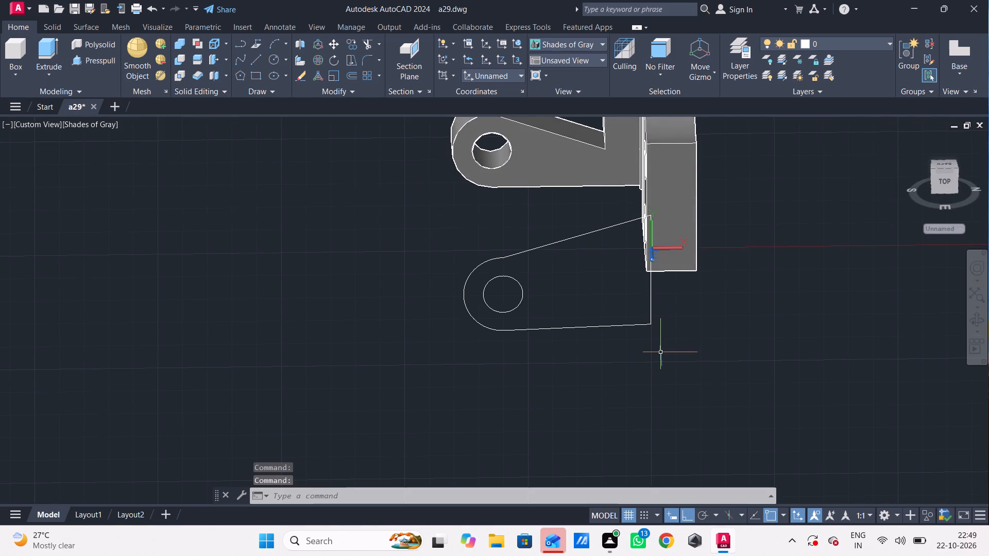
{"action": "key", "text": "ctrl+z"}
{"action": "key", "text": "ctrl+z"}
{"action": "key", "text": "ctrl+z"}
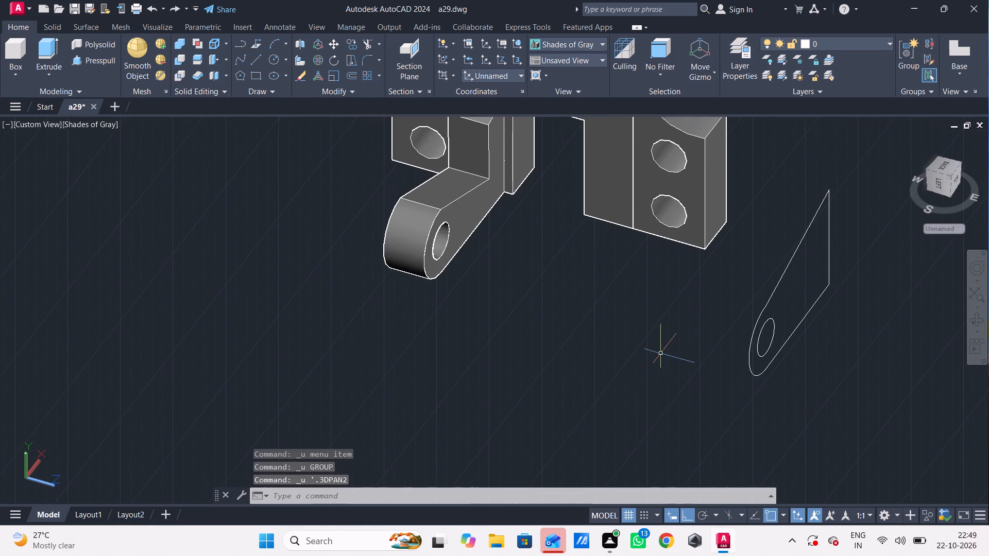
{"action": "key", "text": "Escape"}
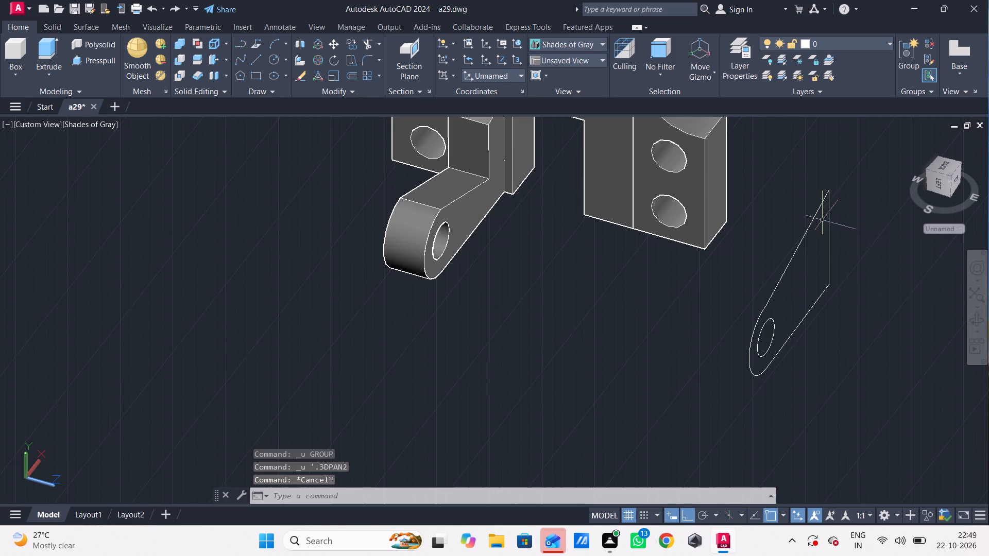
Erase the second arm's whole sketch: its three lines, rounded end and hole circle.
{"action": "left_click_drag", "start_coordinate": [847, 185], "coordinate": [856, 200]}
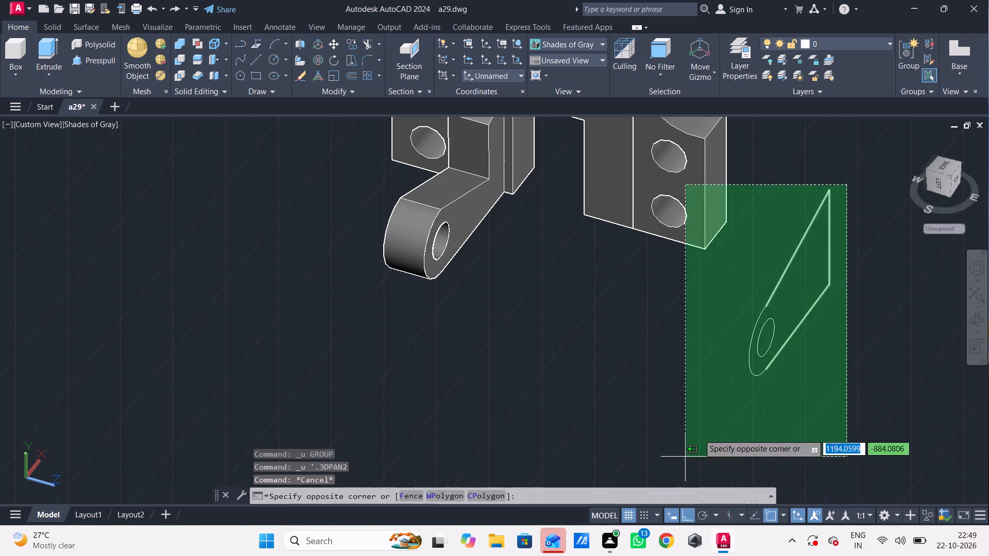
{"action": "left_click", "coordinate": [726, 399]}
{"action": "key", "text": "Escape"}
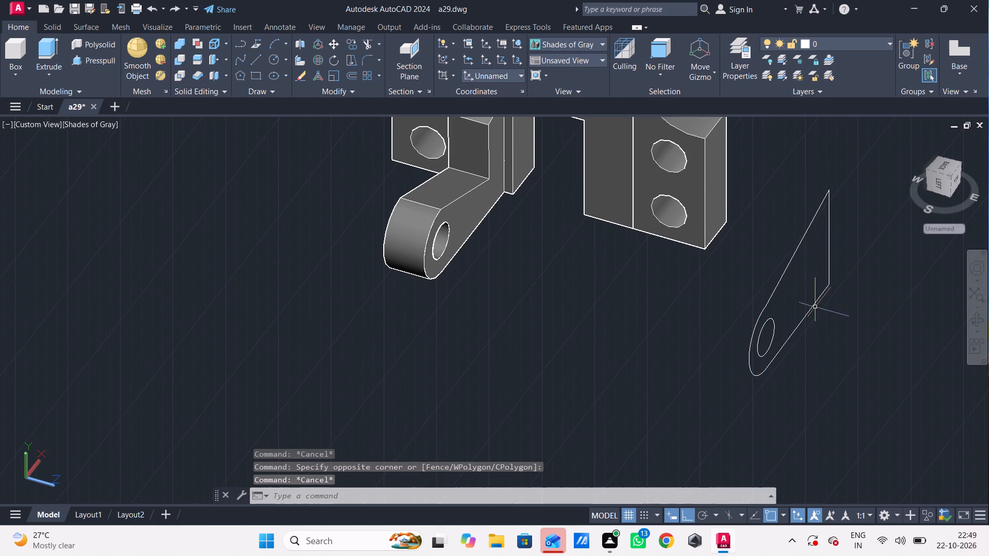
{"action": "left_click_drag", "start_coordinate": [856, 165], "coordinate": [871, 218]}
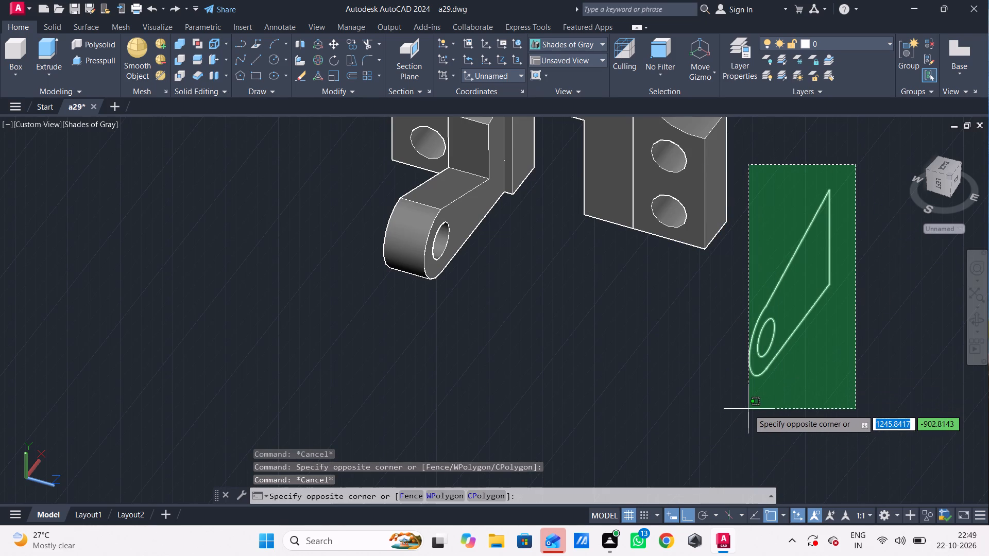
{"action": "left_click", "coordinate": [748, 409]}
{"action": "key", "text": "Delete"}
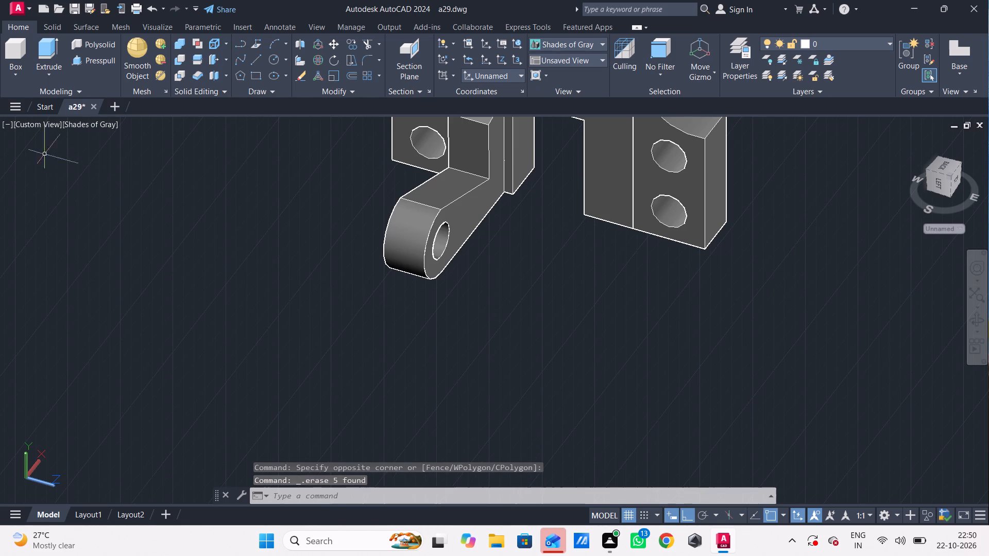
In the Right view, draw a radius 8 hole circle for the second arm in the clear space beside the bracket.
{"action": "left_click", "coordinate": [25, 127]}
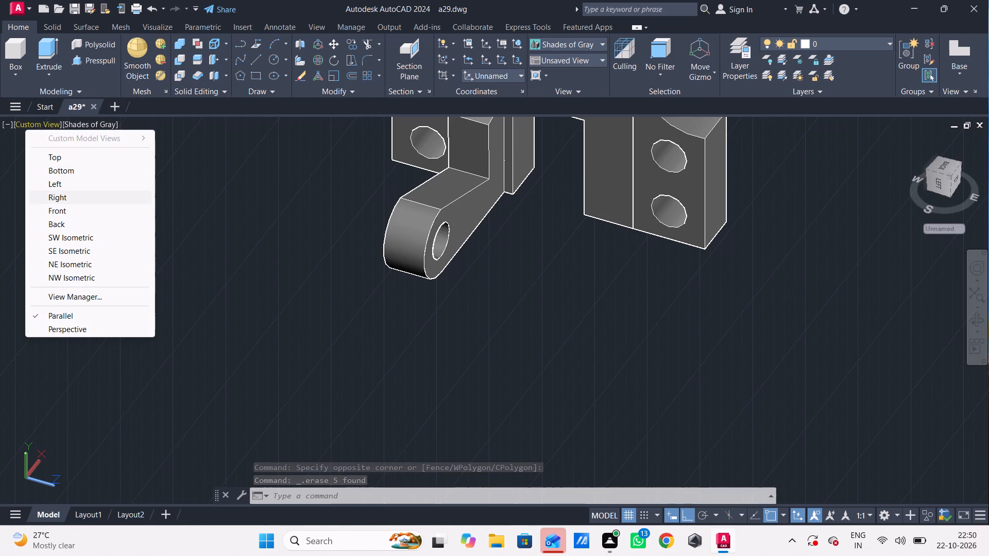
{"action": "left_click", "coordinate": [52, 196]}
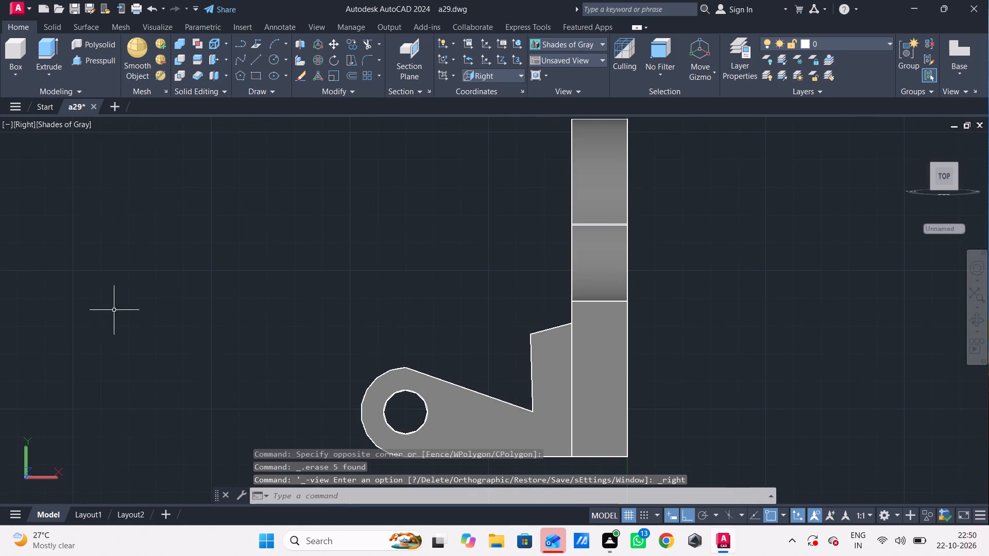
{"action": "scroll", "coordinate": [132, 308], "scroll_direction": "down", "scroll_amount": 1}
{"action": "middle_click_drag", "start_coordinate": [150, 304], "coordinate": [132, 256]}
{"action": "middle_click_drag", "start_coordinate": [132, 256], "coordinate": [112, 260]}
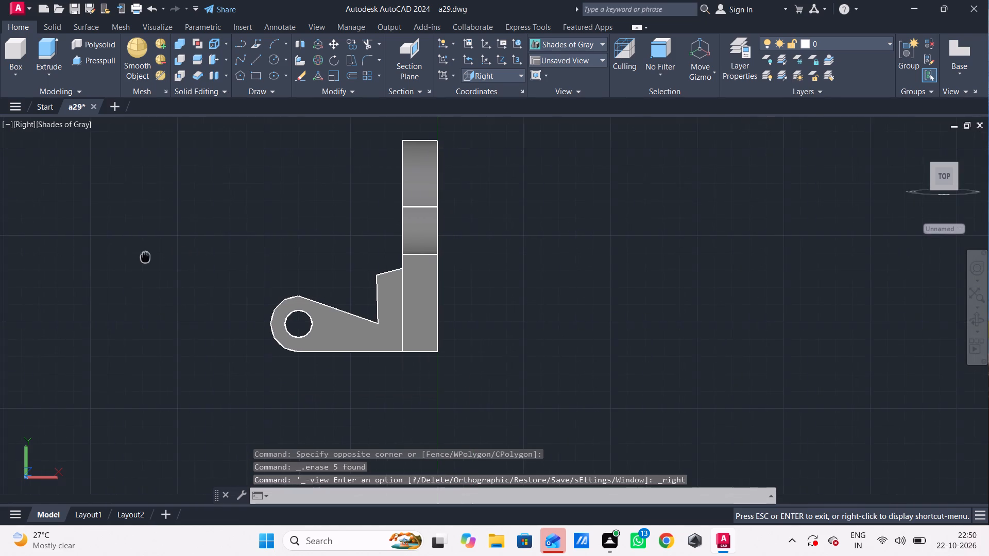
{"action": "middle_click_drag", "start_coordinate": [112, 260], "coordinate": [106, 261]}
{"action": "middle_click", "coordinate": [90, 263]}
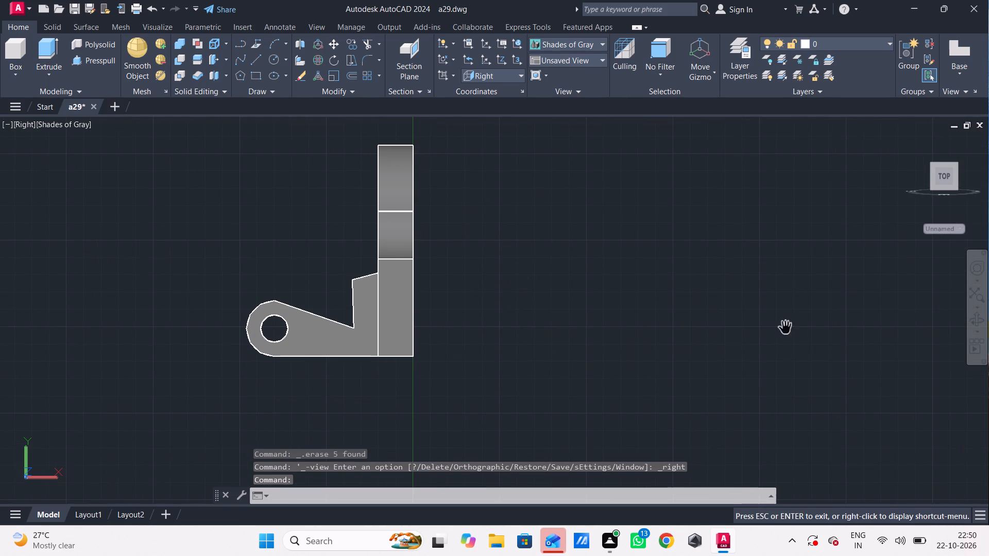
{"action": "key", "text": "c"}
{"action": "key", "text": "Escape"}
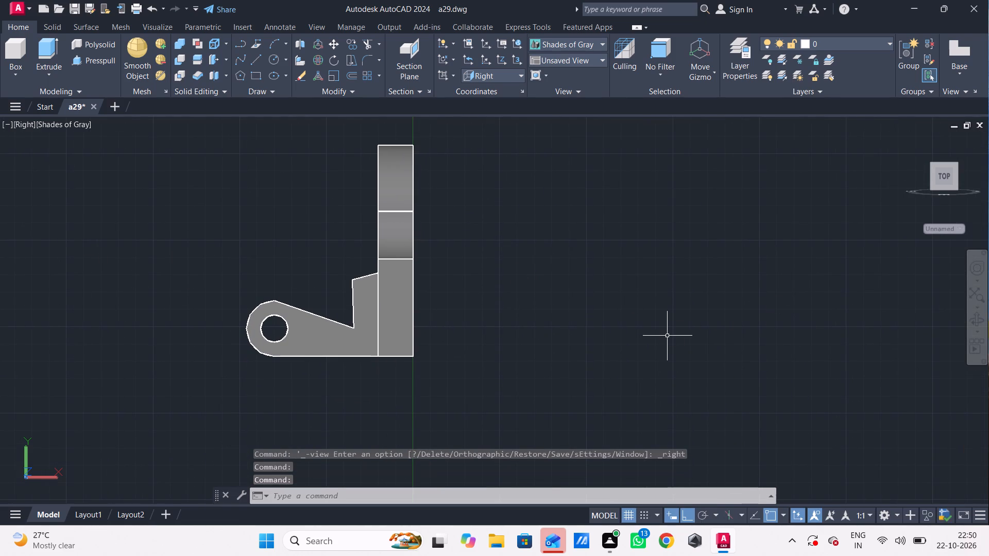
{"action": "key", "text": "c"}
{"action": "key", "text": "space"}
{"action": "left_click", "coordinate": [663, 328]}
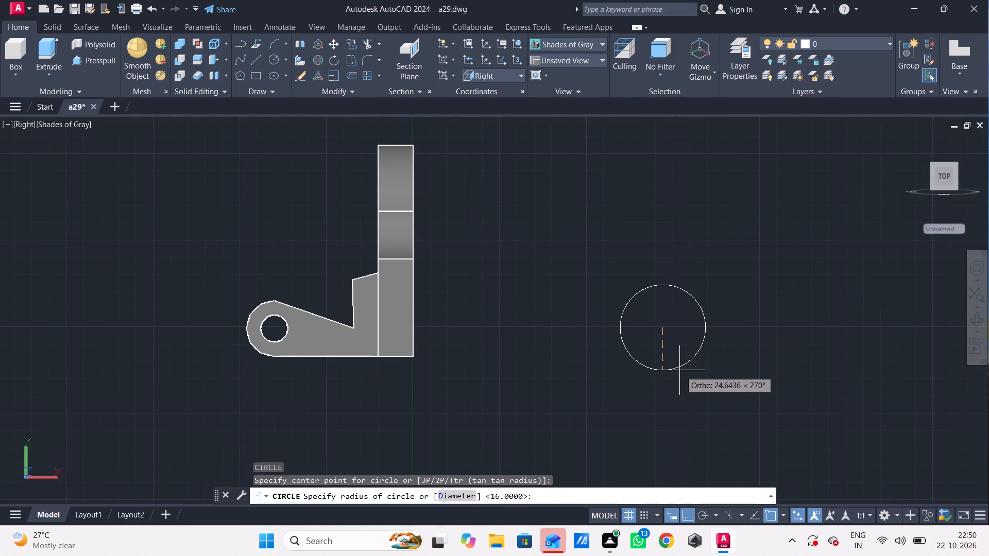
{"action": "key", "text": "8"}
{"action": "key", "text": "Return"}
Draw a radius 16 circle concentric with the radius 8 hole circle.
{"action": "key", "text": "c"}
{"action": "key", "text": "space"}
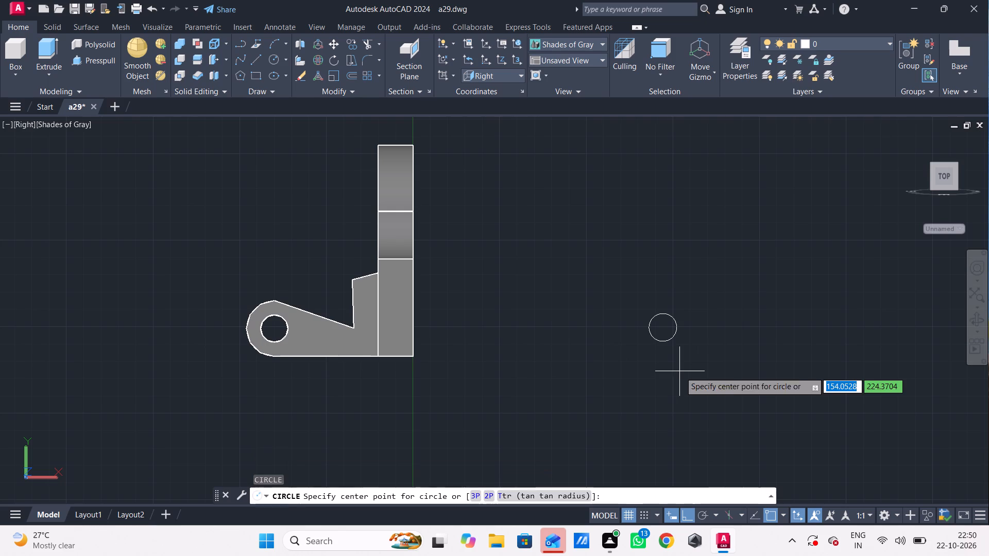
{"action": "left_click", "coordinate": [662, 323]}
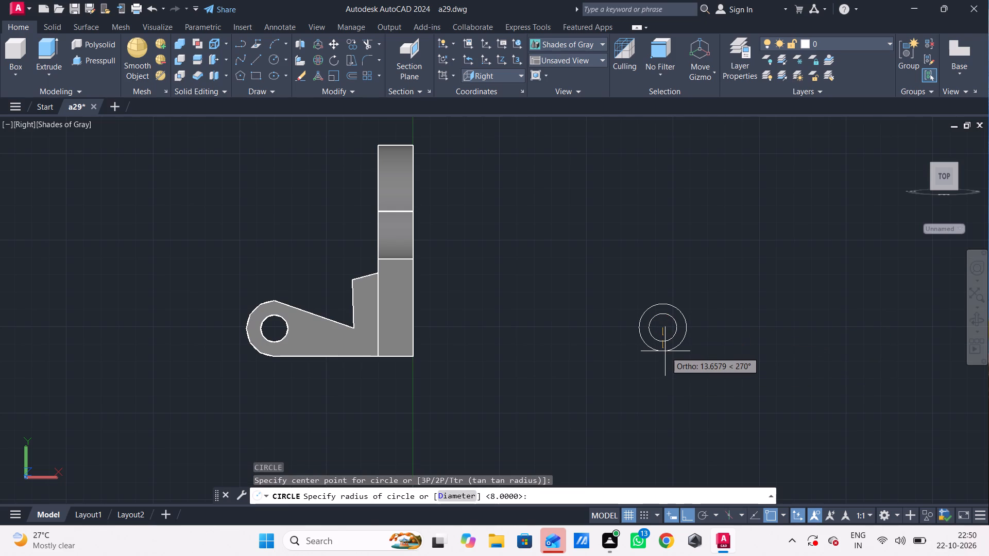
{"action": "type", "text": "16"}
{"action": "key", "text": "Return"}
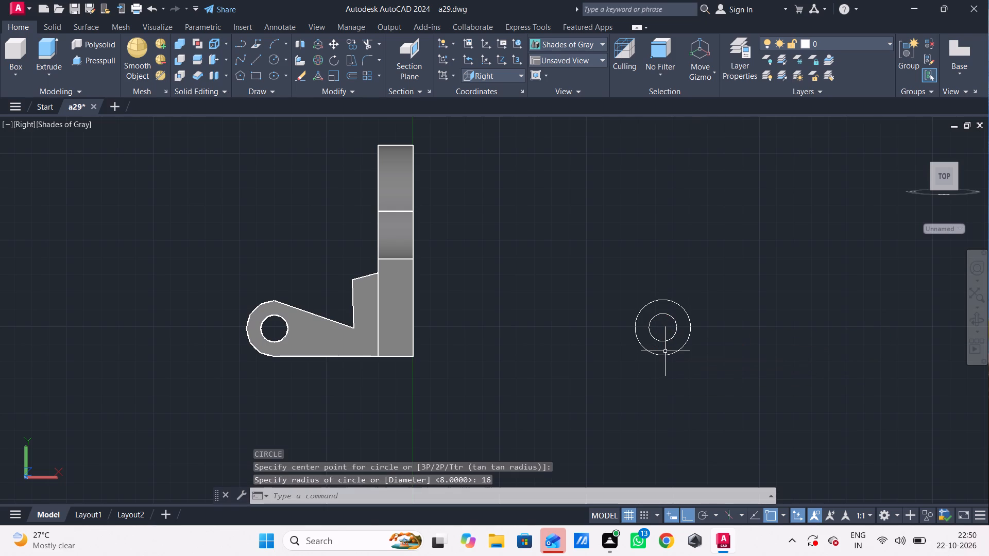
Draw lines from the outer circle's bottom quadrant 60 horizontally, 48 upward, to its top quadrant and back down to the bottom quadrant.
{"action": "key", "text": "l"}
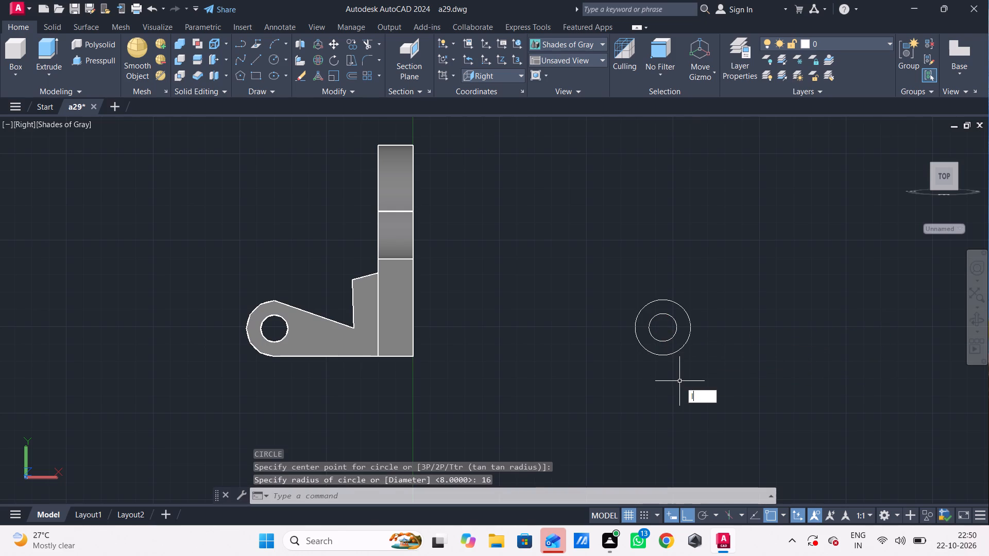
{"action": "key", "text": "Return"}
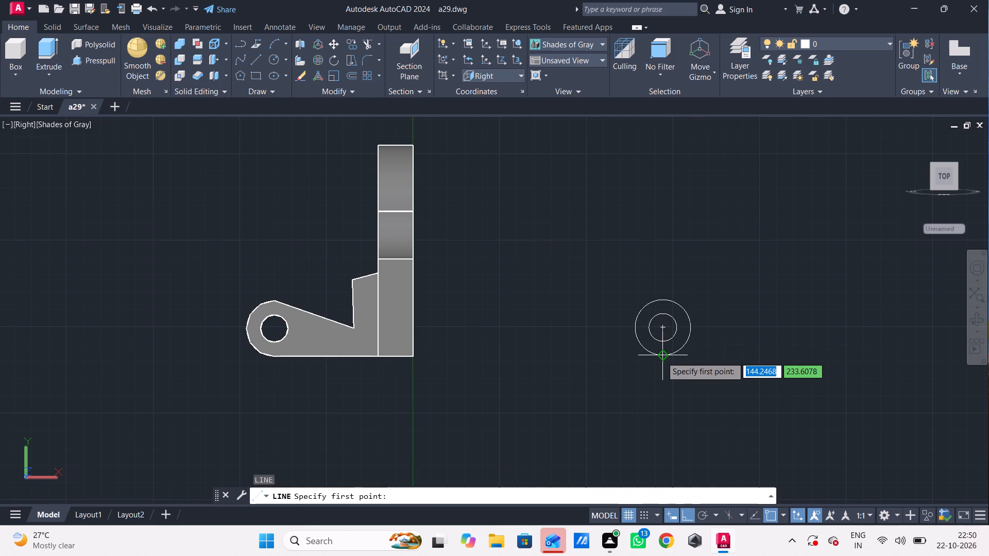
{"action": "left_click", "coordinate": [661, 357]}
{"action": "type", "text": "60"}
{"action": "key", "text": "Return"}
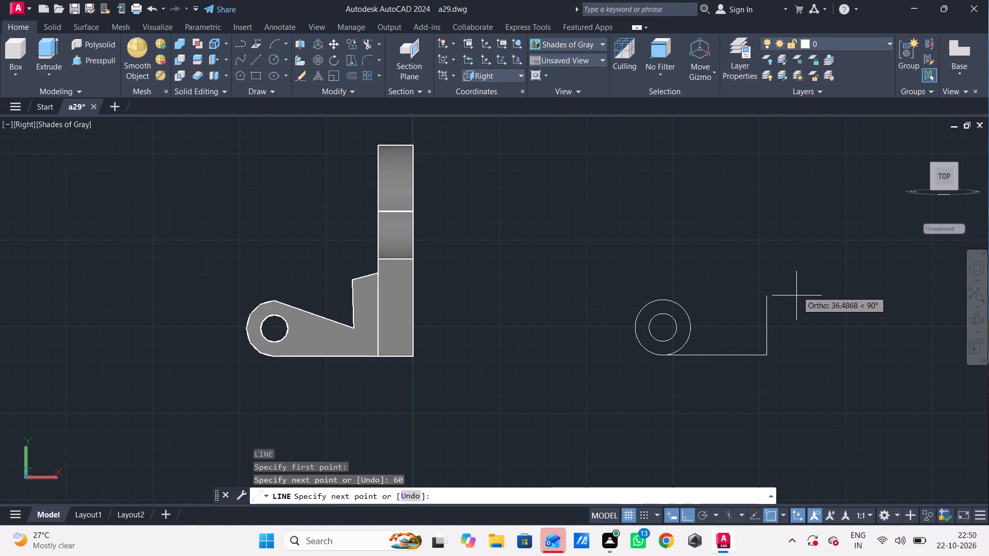
{"action": "type", "text": "48"}
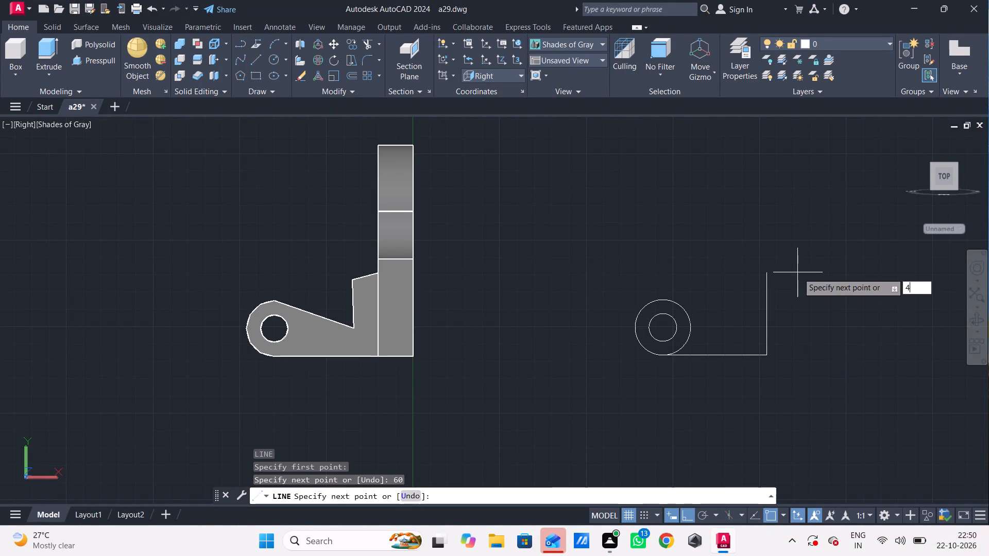
{"action": "key", "text": "Return"}
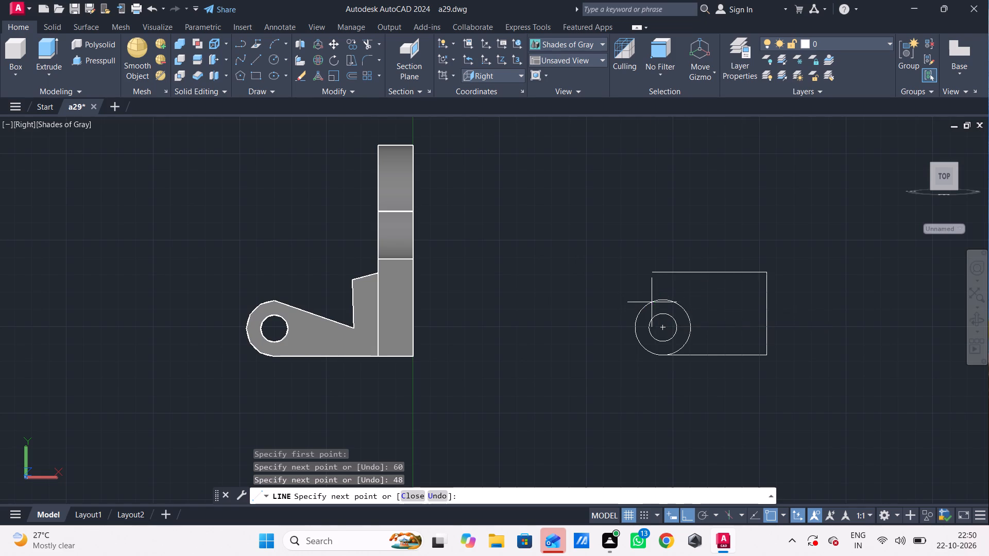
{"action": "left_click", "coordinate": [663, 302]}
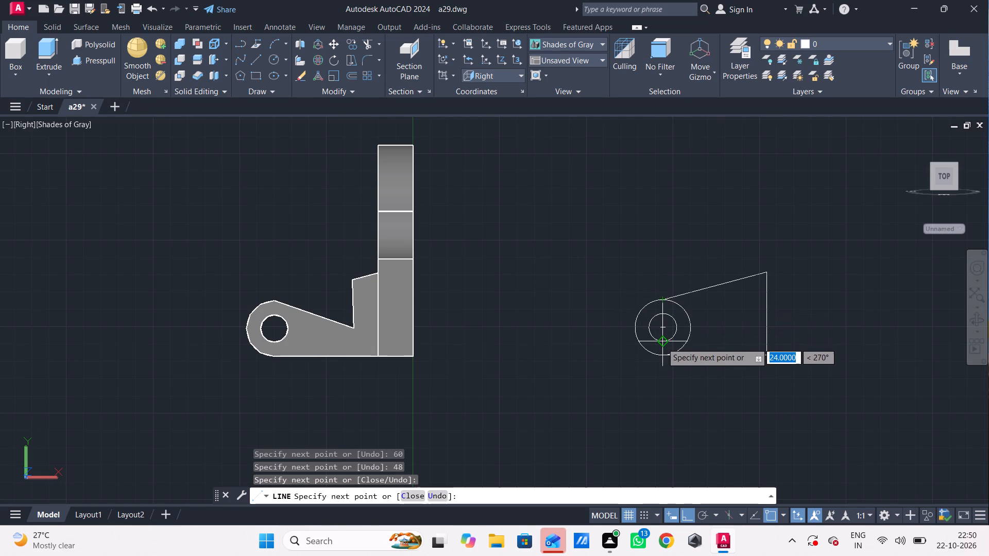
{"action": "left_click", "coordinate": [662, 355]}
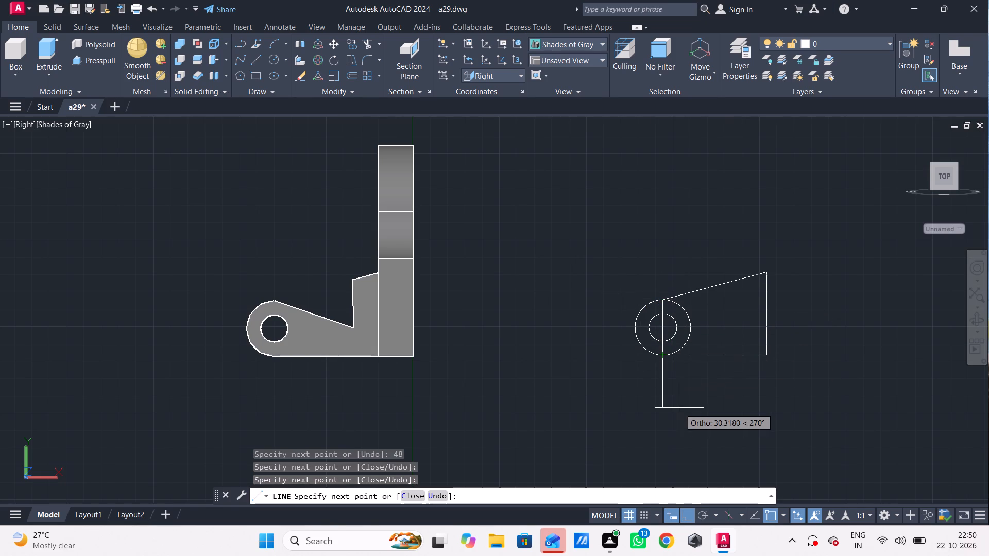
{"action": "key", "text": "Escape"}
Trim away the half of the radius 16 circle that lies inside the second arm's outline.
{"action": "type", "text": "tr"}
{"action": "key", "text": "space"}
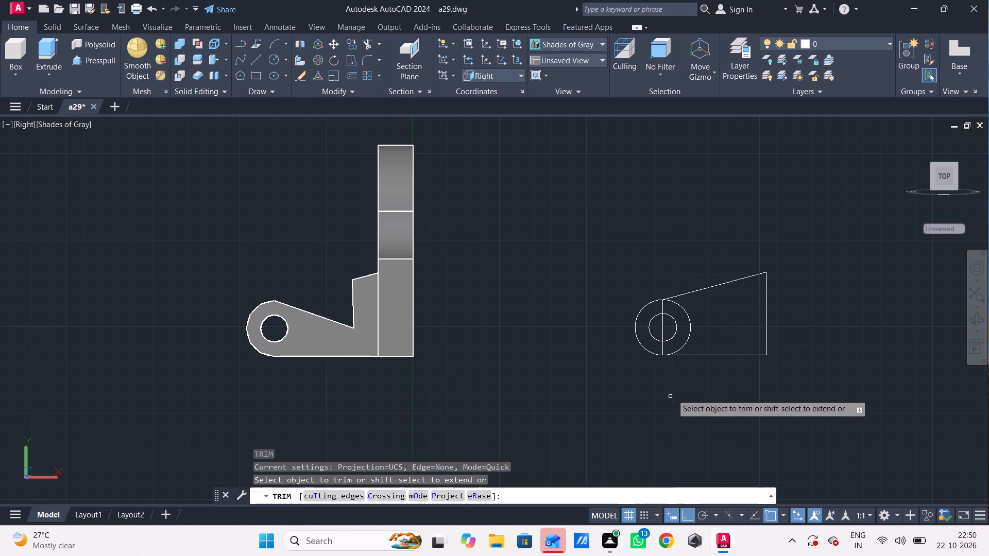
{"action": "scroll", "coordinate": [674, 339], "scroll_direction": "up", "scroll_amount": 7}
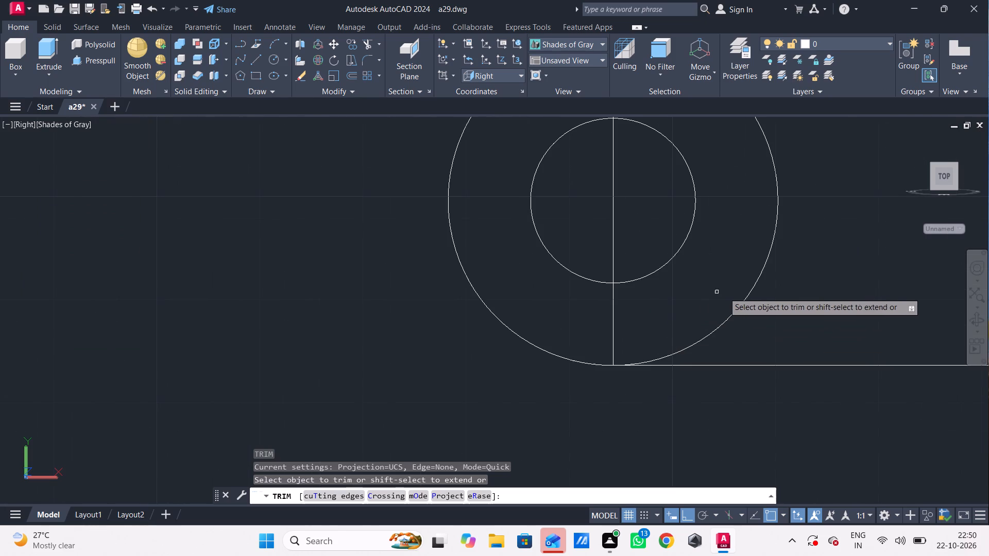
{"action": "left_click", "coordinate": [758, 276]}
{"action": "scroll", "coordinate": [760, 278], "scroll_direction": "down", "scroll_amount": 3}
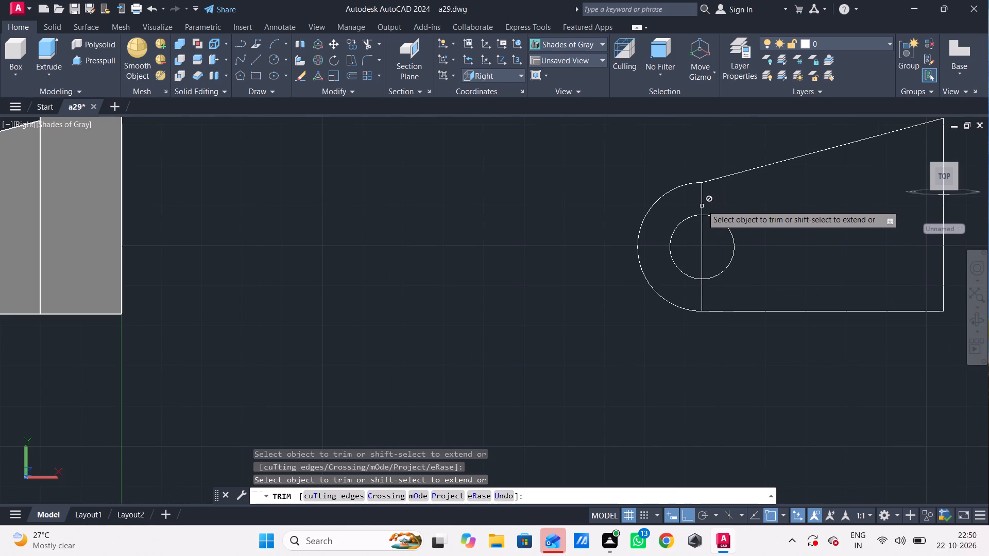
{"action": "key", "text": "Escape"}
Erase the vertical line running through the hole circle between the outer arc's ends.
{"action": "left_click", "coordinate": [702, 205]}
{"action": "key", "text": "Delete"}
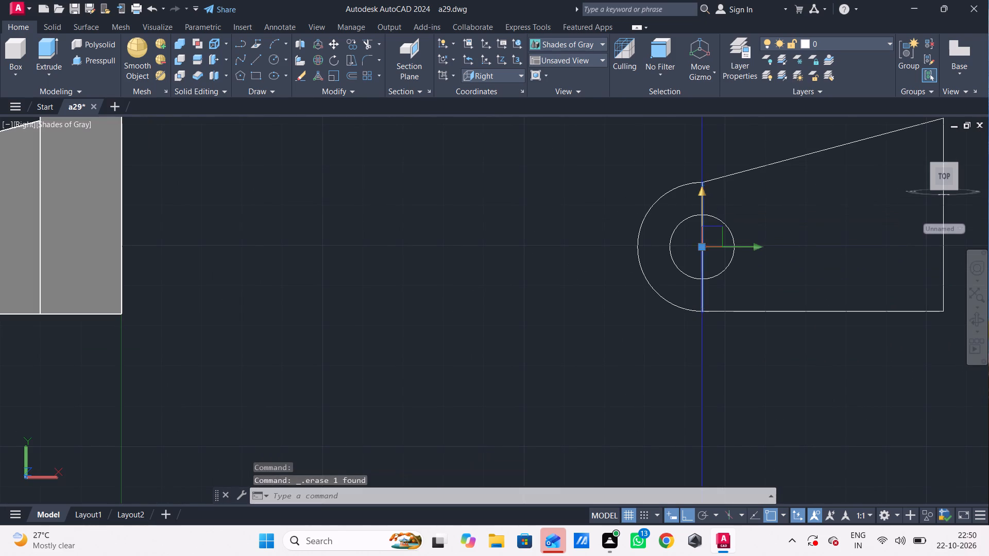
Join the second arm's arc and three straight lines into one closed polyline.
{"action": "scroll", "coordinate": [702, 210], "scroll_direction": "down", "scroll_amount": 1}
{"action": "middle_click_drag", "start_coordinate": [702, 210], "coordinate": [592, 234]}
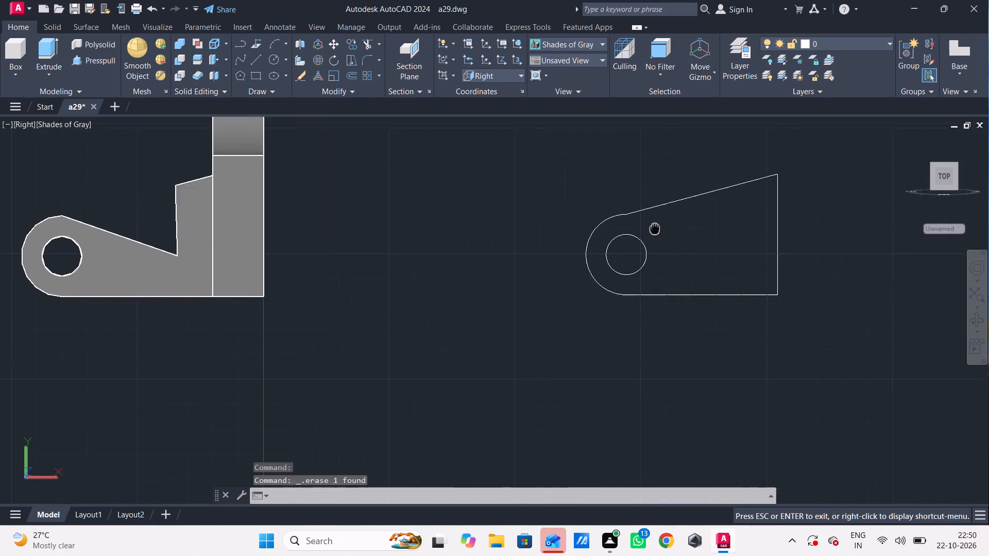
{"action": "left_click", "coordinate": [790, 156]}
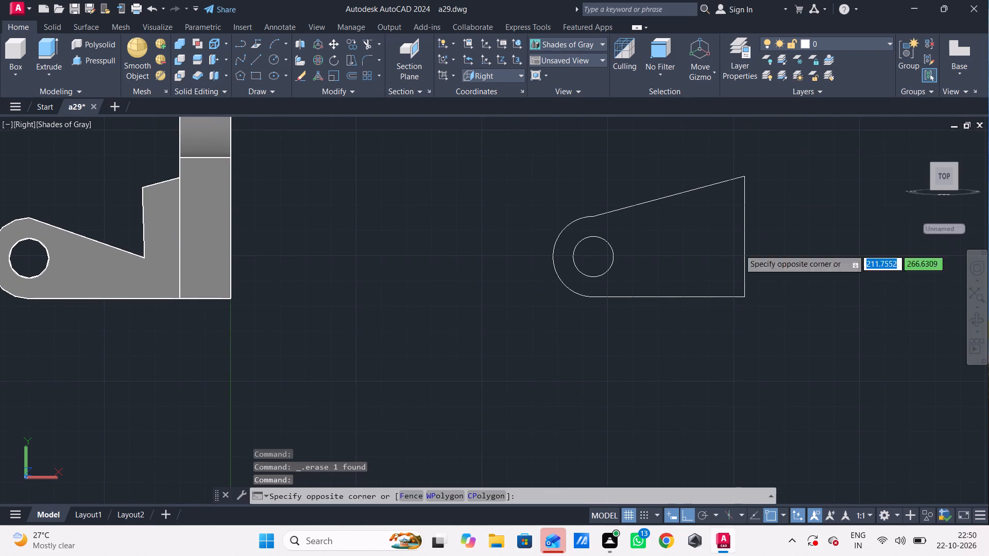
{"action": "left_click", "coordinate": [511, 343]}
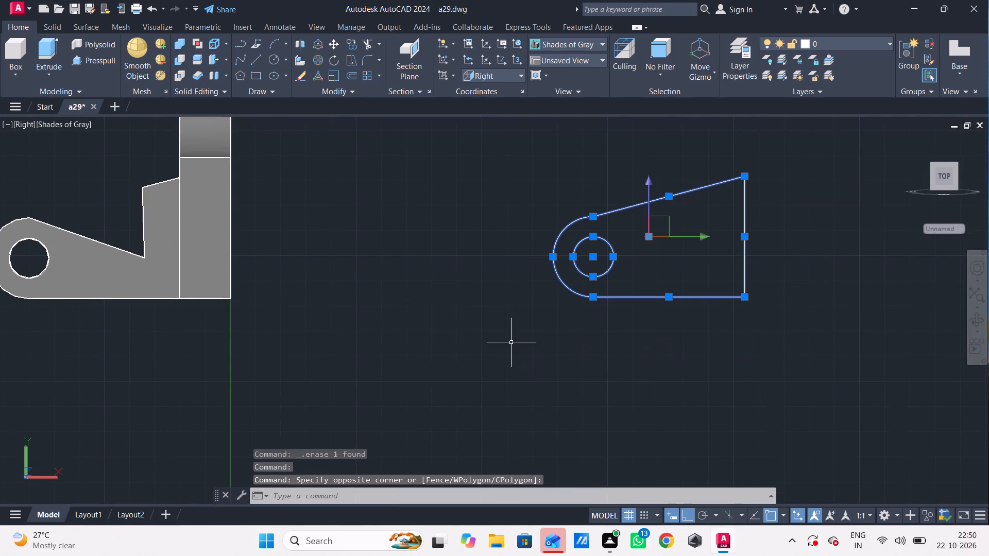
{"action": "key", "text": "j"}
{"action": "key", "text": "Return"}
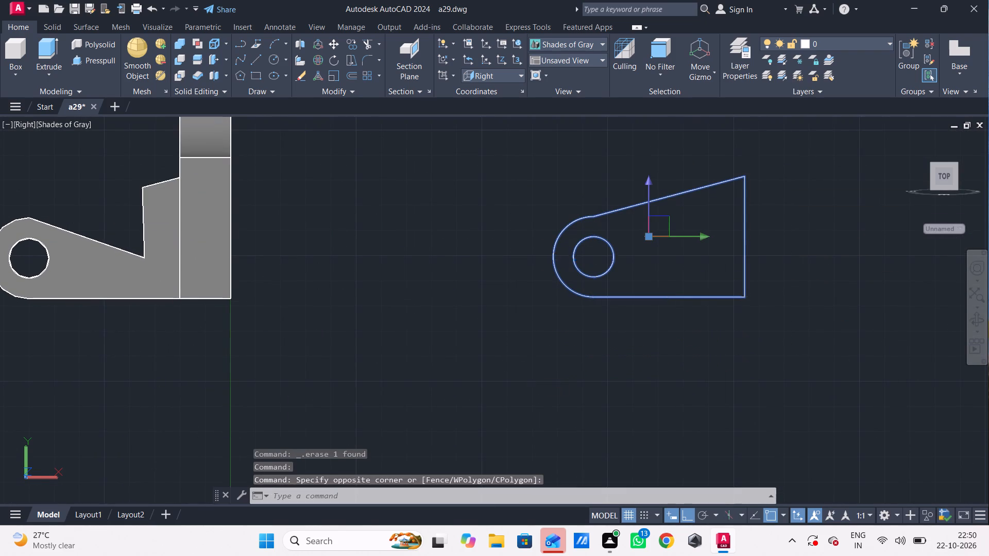
Presspull the second arm's closed outline to a thickness of 18.
{"action": "left_click", "coordinate": [98, 63]}
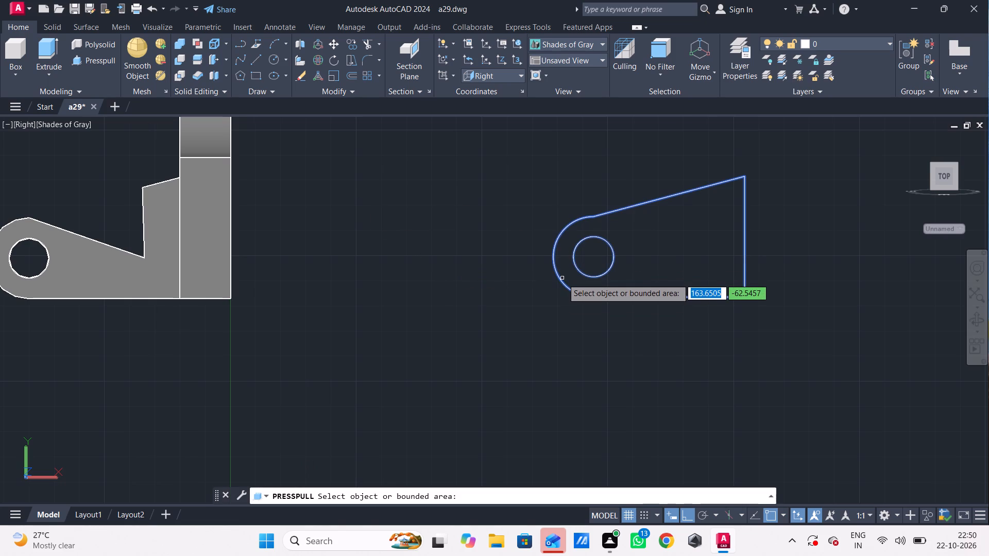
{"action": "left_click", "coordinate": [562, 279]}
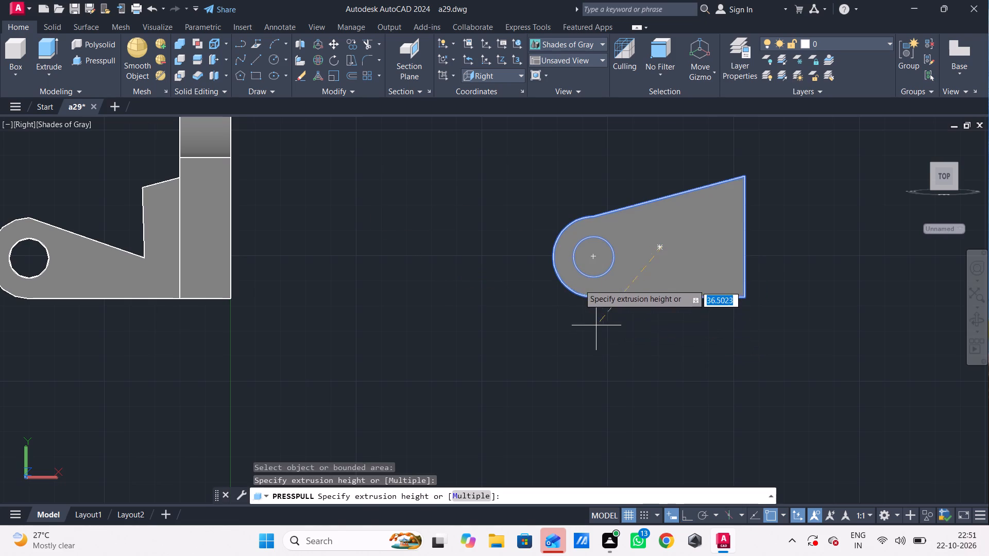
{"action": "middle_click_drag", "start_coordinate": [579, 276], "coordinate": [633, 303], "text": "shift"}
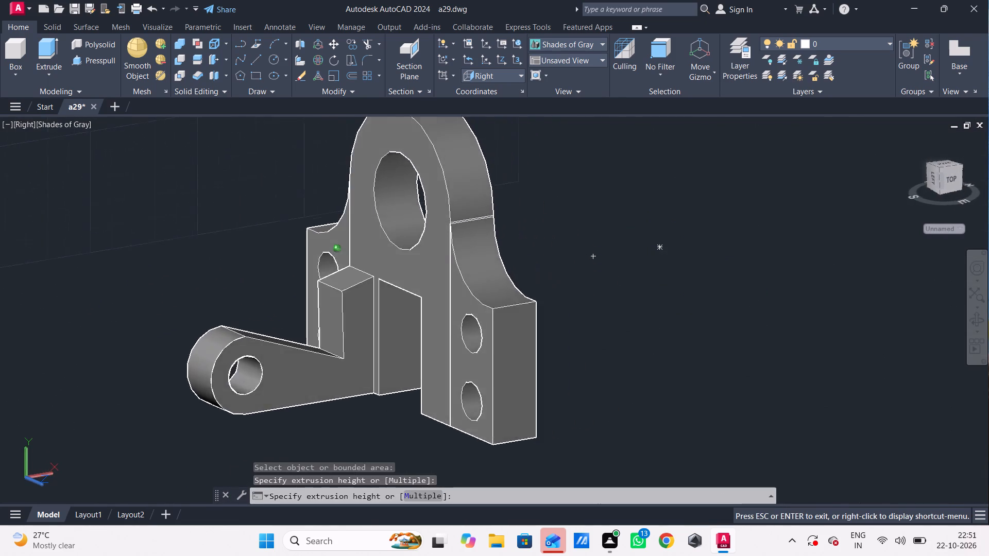
{"action": "middle_click_drag", "start_coordinate": [633, 303], "coordinate": [621, 303], "text": "shift"}
{"action": "scroll", "coordinate": [606, 297], "scroll_direction": "down", "scroll_amount": 2}
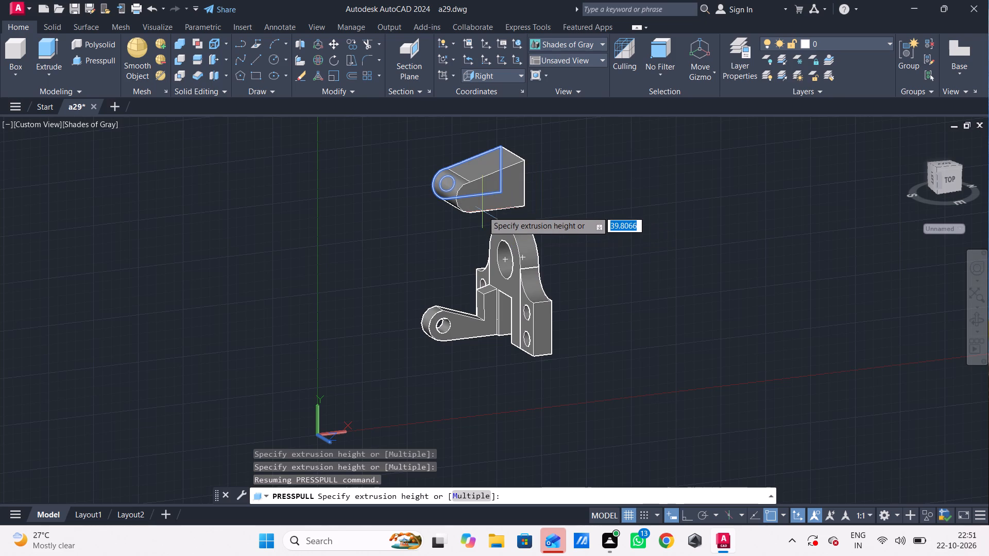
{"action": "type", "text": "18"}
{"action": "key", "text": "Return"}
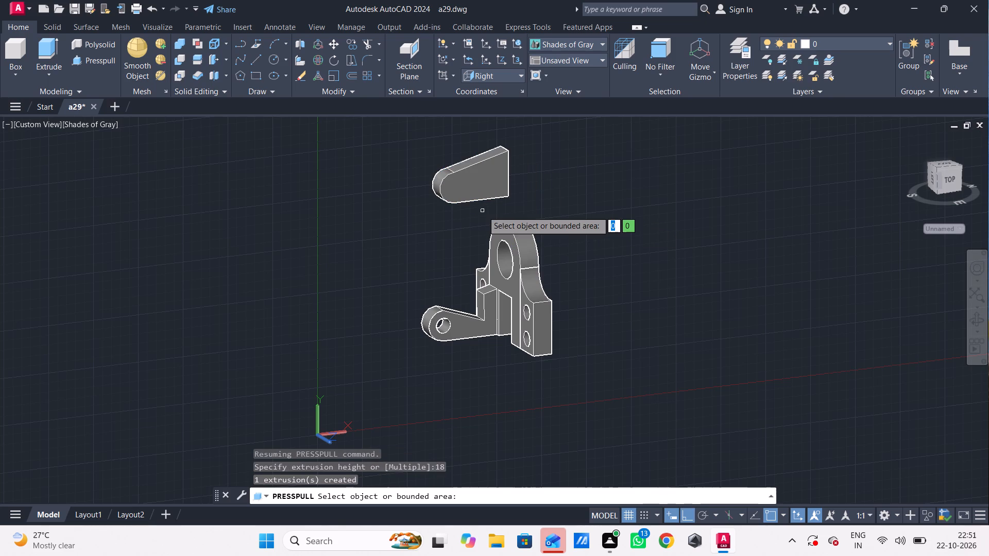
Presspull the radius 8 hole circle into a cylinder running through the second arm and out beyond its far face.
{"action": "middle_click_drag", "start_coordinate": [579, 246], "coordinate": [653, 256], "text": "shift"}
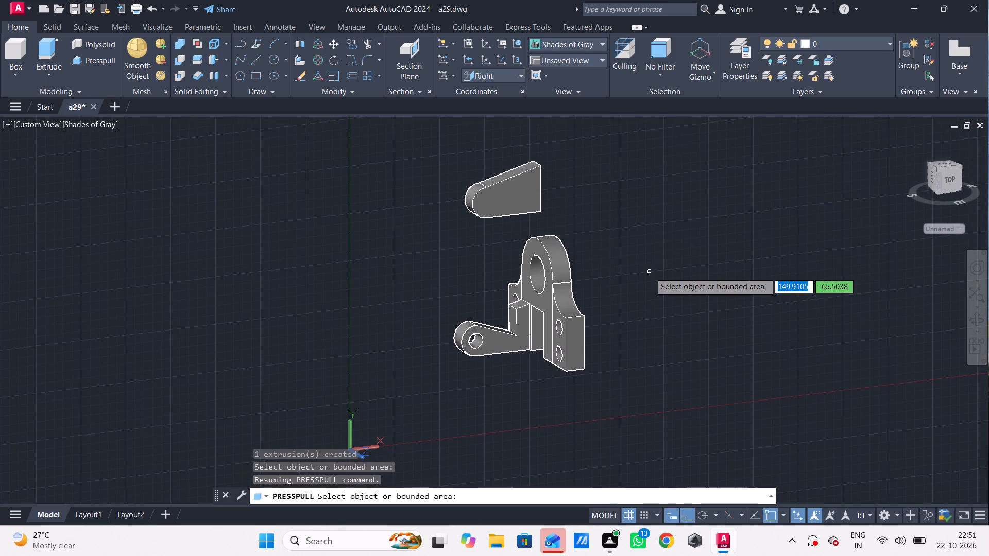
{"action": "middle_click_drag", "start_coordinate": [650, 272], "coordinate": [722, 284], "text": "shift"}
{"action": "middle_click_drag", "start_coordinate": [438, 306], "coordinate": [476, 322], "text": "shift"}
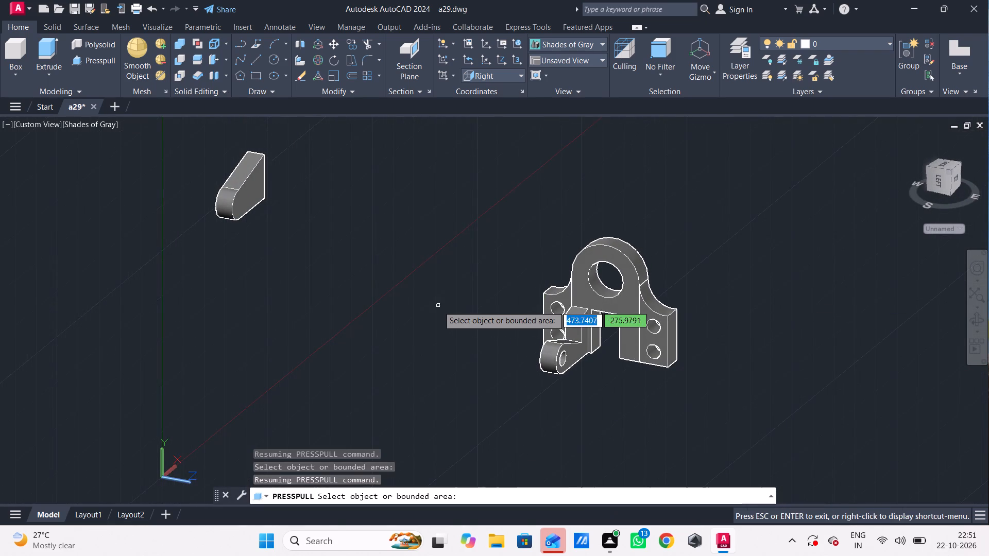
{"action": "middle_click_drag", "start_coordinate": [476, 322], "coordinate": [601, 323], "text": "shift"}
{"action": "middle_click_drag", "start_coordinate": [295, 380], "coordinate": [333, 305]}
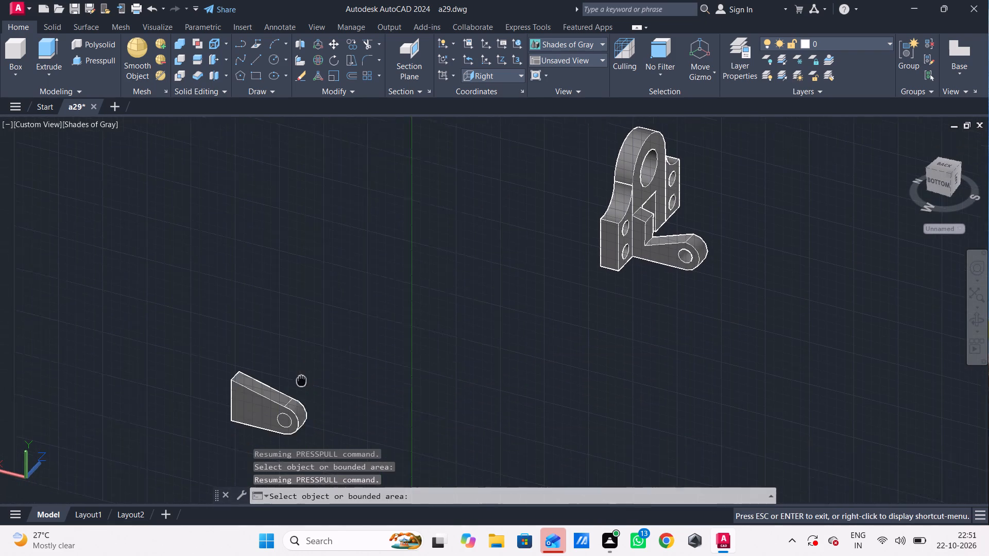
{"action": "middle_click_drag", "start_coordinate": [333, 305], "coordinate": [335, 297]}
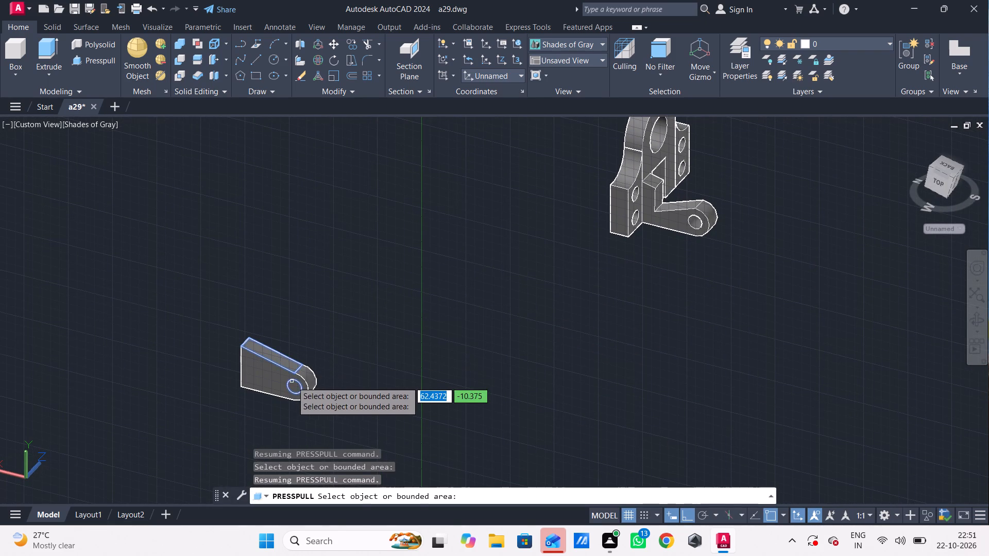
{"action": "left_click", "coordinate": [292, 381]}
{"action": "left_click", "coordinate": [359, 354]}
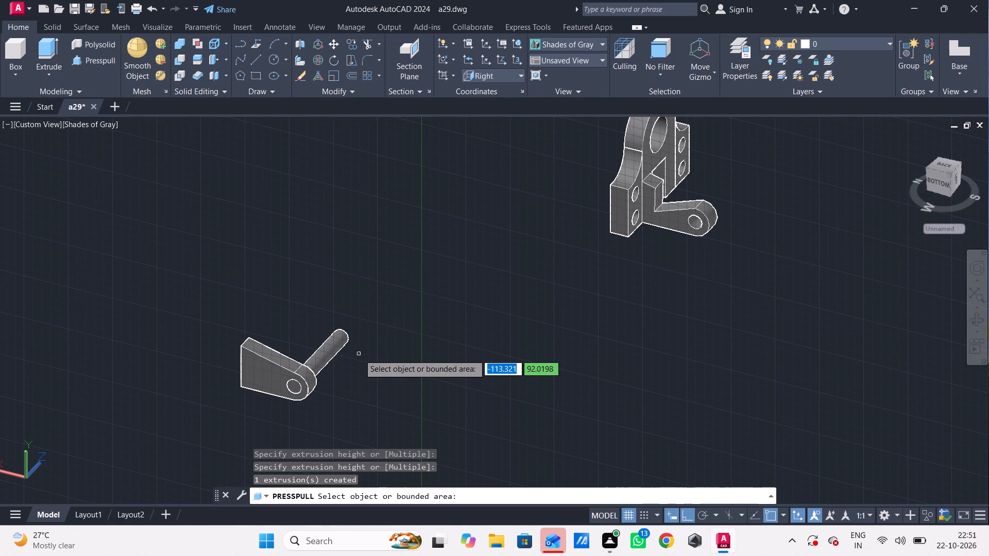
{"action": "key", "text": "Escape"}
Subtract the long cylinder from the second arm's solid to cut its hole.
{"action": "type", "text": "sub"}
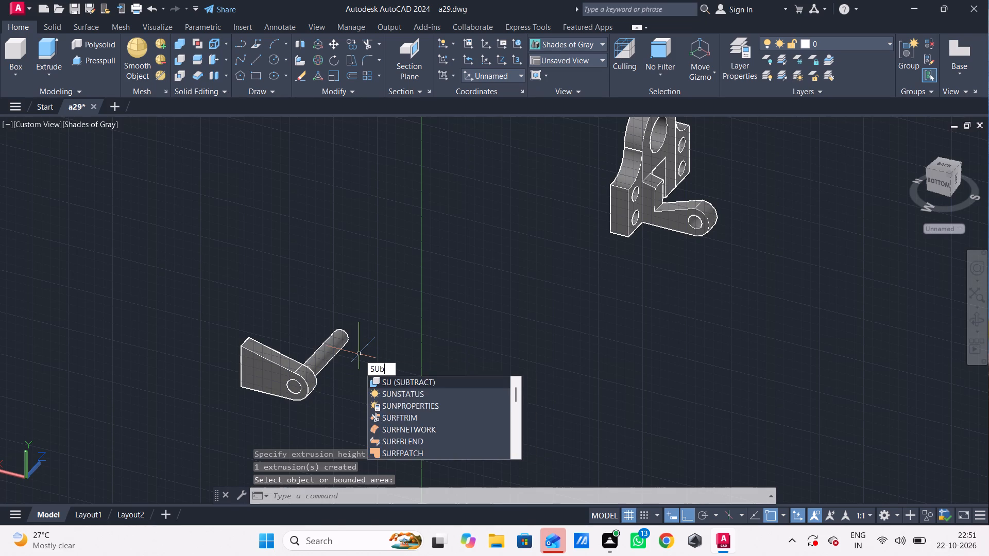
{"action": "key", "text": "space"}
{"action": "left_click", "coordinate": [303, 367]}
{"action": "key", "text": "space"}
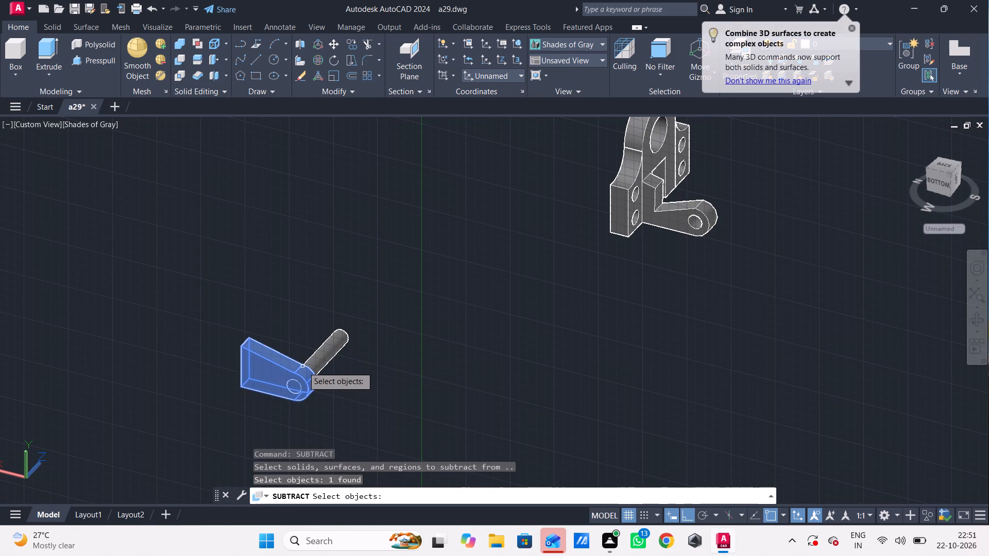
{"action": "left_click", "coordinate": [319, 358]}
{"action": "key", "text": "space"}
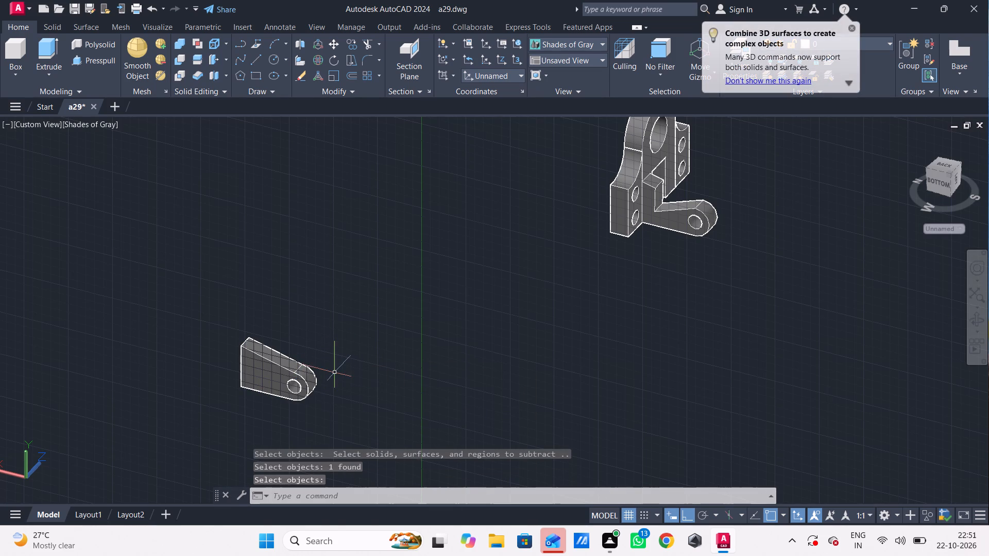
{"action": "key", "text": "Escape"}
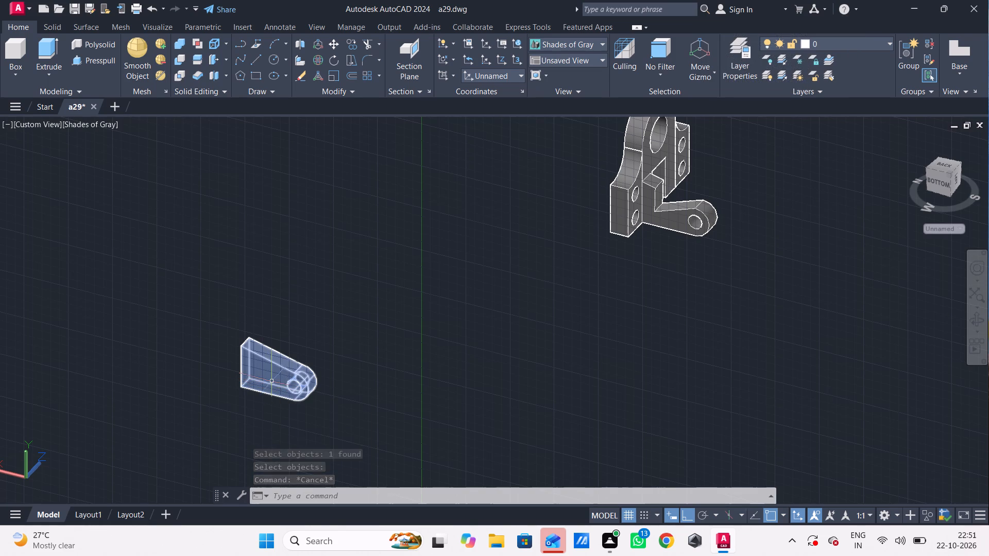
Move the second arm by its lower rear corner onto the bottom outer front corner of the bracket's plate, opposite the first arm.
{"action": "left_click", "coordinate": [274, 378]}
{"action": "type", "text": "m"}
{"action": "key", "text": "space"}
{"action": "middle_click_drag", "start_coordinate": [287, 379], "coordinate": [288, 379], "text": "shift"}
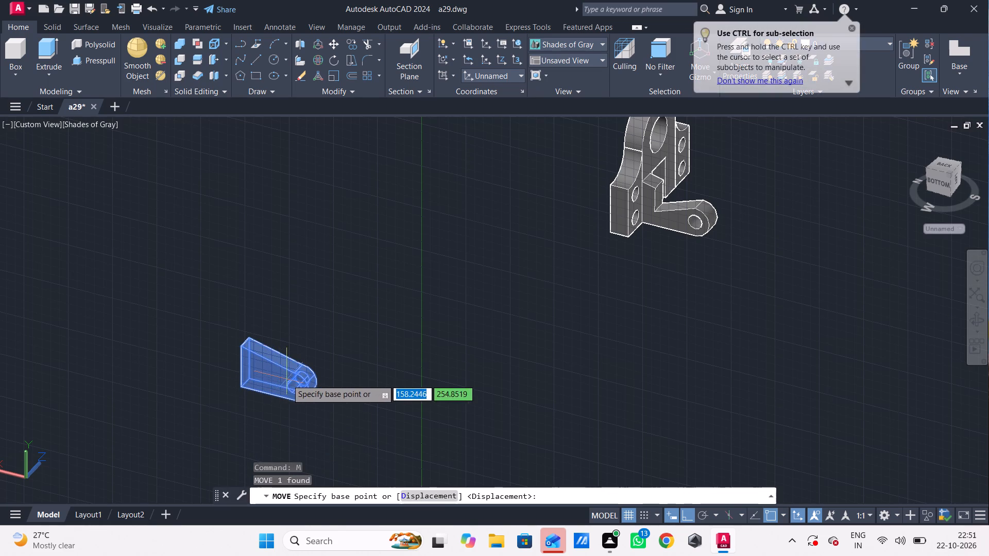
{"action": "middle_click_drag", "start_coordinate": [288, 379], "coordinate": [191, 367], "text": "shift"}
{"action": "middle_click_drag", "start_coordinate": [306, 279], "coordinate": [310, 284]}
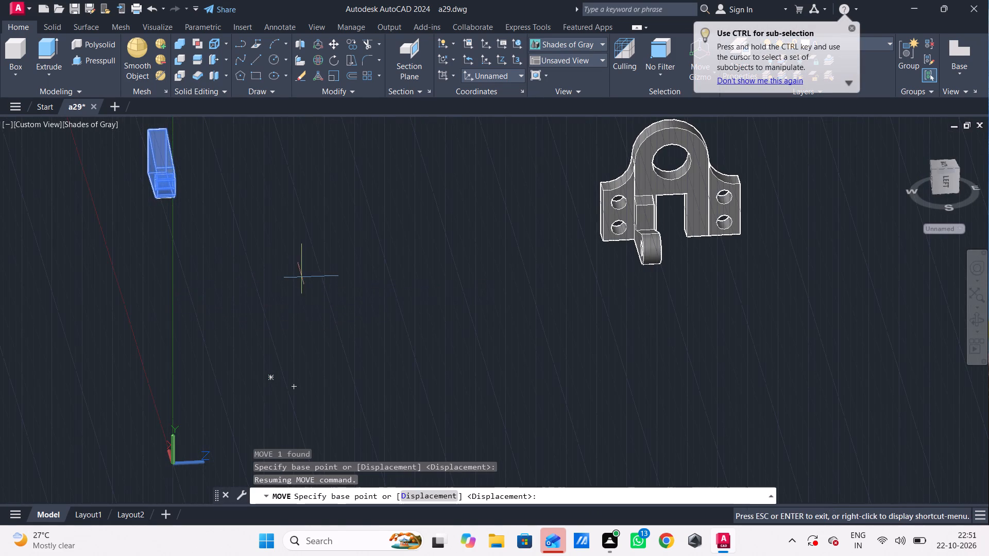
{"action": "middle_click_drag", "start_coordinate": [310, 284], "coordinate": [302, 364]}
{"action": "middle_click_drag", "start_coordinate": [294, 350], "coordinate": [246, 334], "text": "shift"}
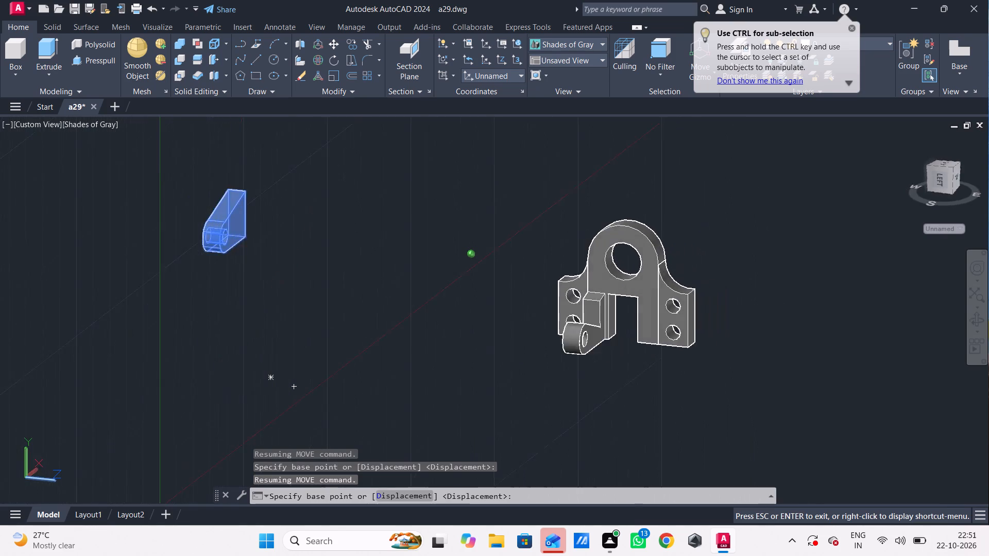
{"action": "middle_click_drag", "start_coordinate": [246, 334], "coordinate": [240, 323], "text": "shift"}
{"action": "scroll", "coordinate": [266, 270], "scroll_direction": "up", "scroll_amount": 4}
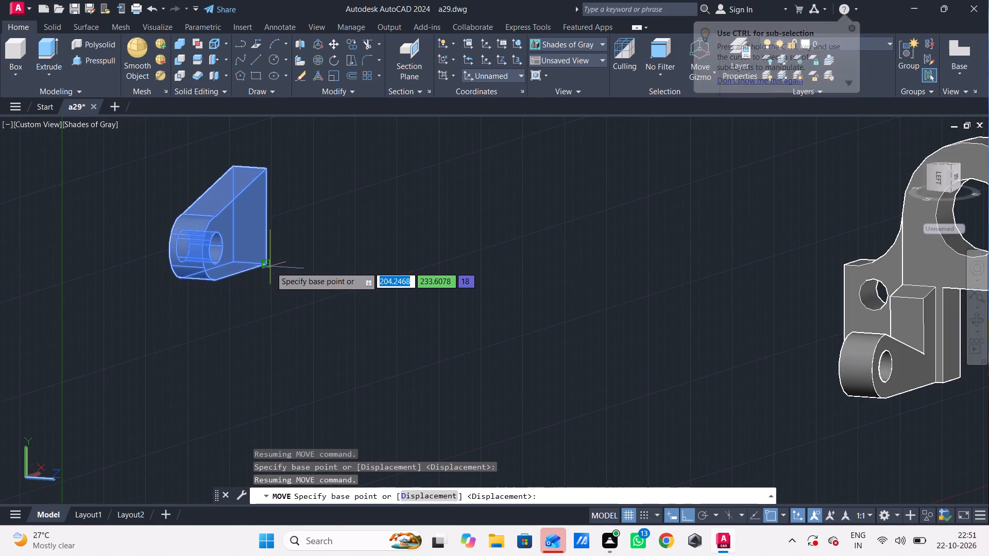
{"action": "left_click", "coordinate": [270, 267]}
{"action": "scroll", "coordinate": [554, 309], "scroll_direction": "down", "scroll_amount": 2}
{"action": "middle_click_drag", "start_coordinate": [564, 307], "coordinate": [451, 296]}
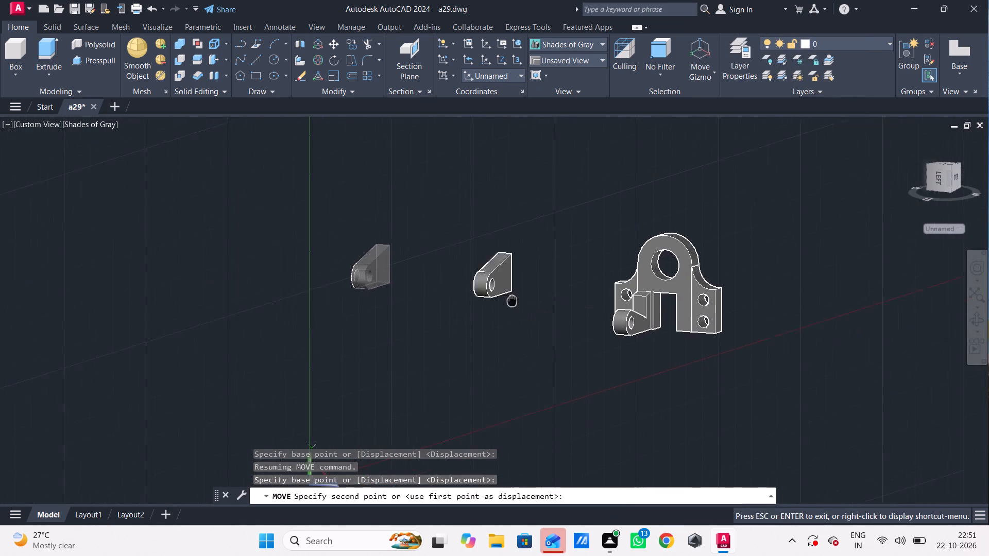
{"action": "middle_click_drag", "start_coordinate": [451, 296], "coordinate": [371, 294]}
{"action": "scroll", "coordinate": [585, 343], "scroll_direction": "up", "scroll_amount": 6}
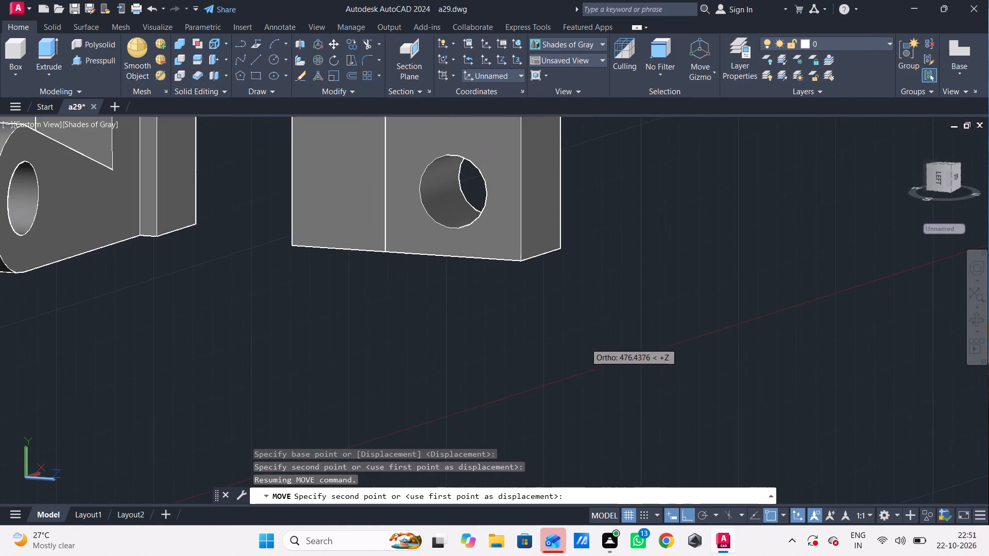
{"action": "left_click", "coordinate": [519, 263]}
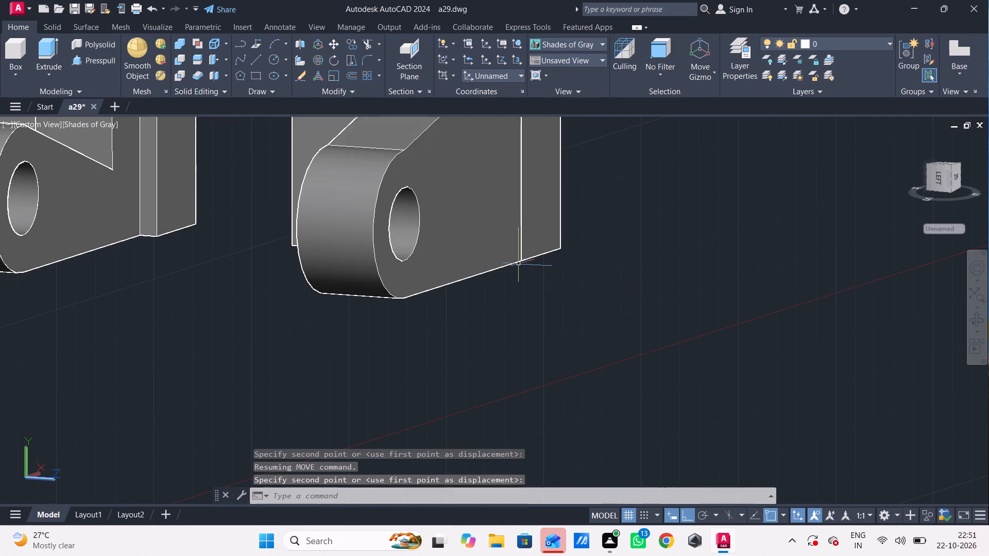
{"action": "scroll", "coordinate": [599, 347], "scroll_direction": "down", "scroll_amount": 3}
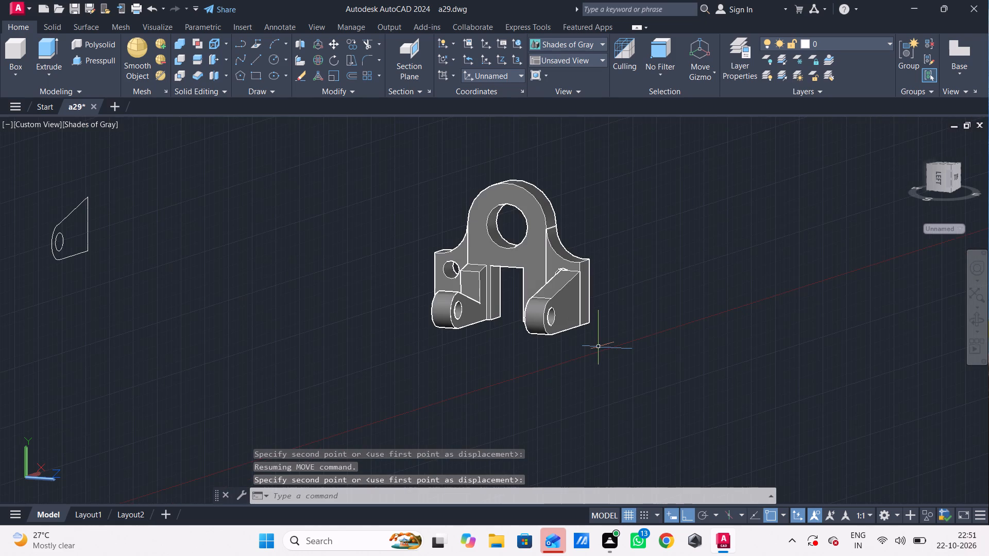
{"action": "key", "text": "Escape"}
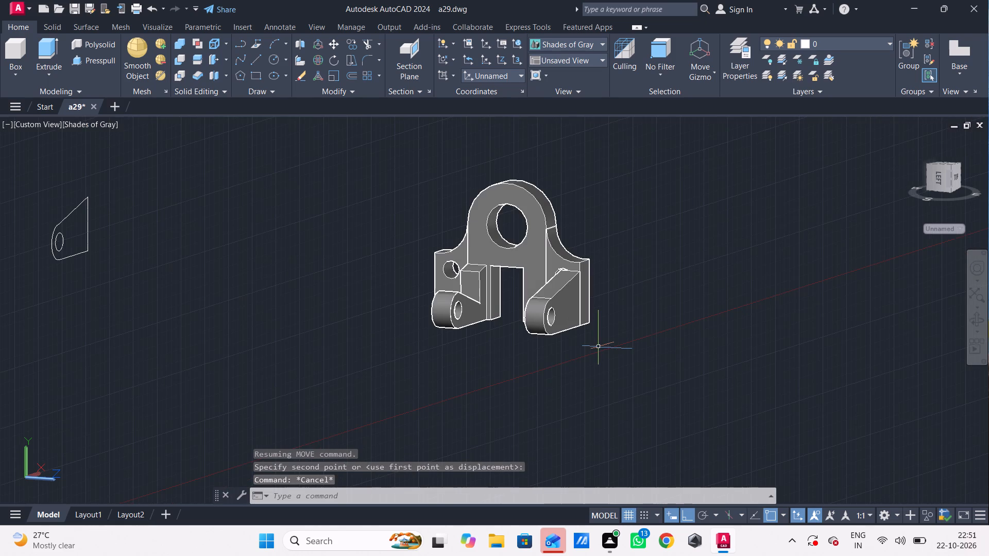
Move the second arm by its lower rear corner inward along the plate to the bottom corner where the side flange meets the central body.
{"action": "middle_click_drag", "start_coordinate": [605, 349], "coordinate": [684, 359], "text": "shift"}
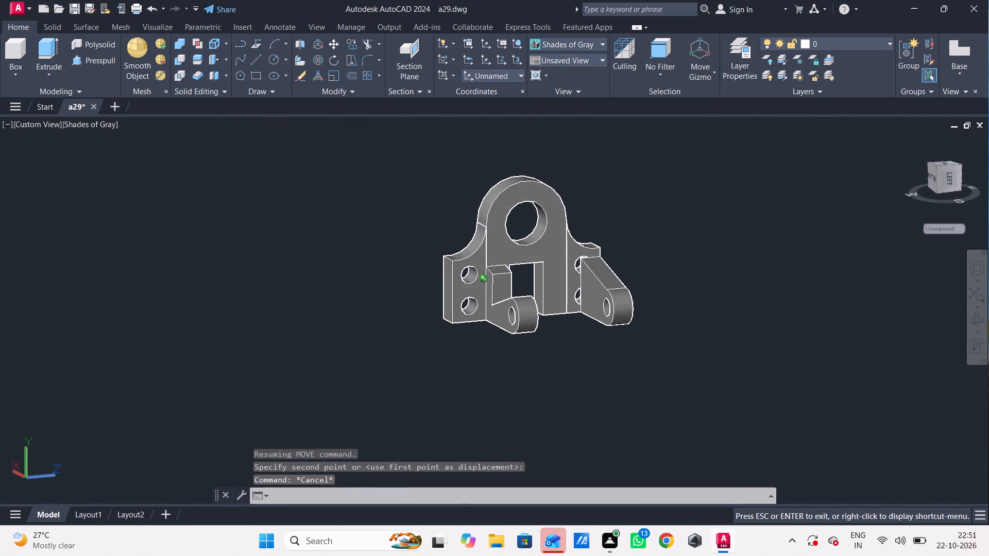
{"action": "middle_click_drag", "start_coordinate": [684, 359], "coordinate": [596, 346], "text": "shift"}
{"action": "left_click", "coordinate": [538, 316]}
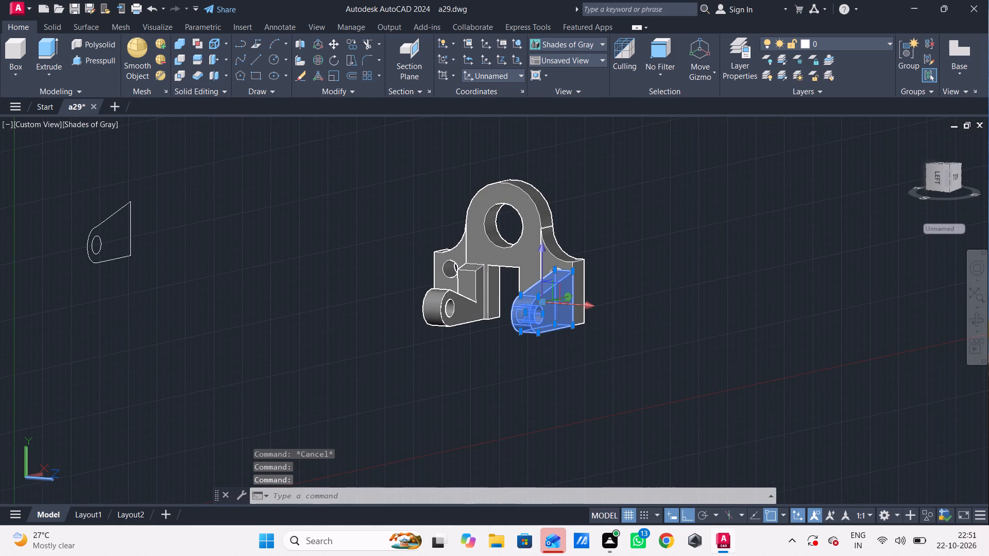
{"action": "key", "text": "m"}
{"action": "key", "text": "space"}
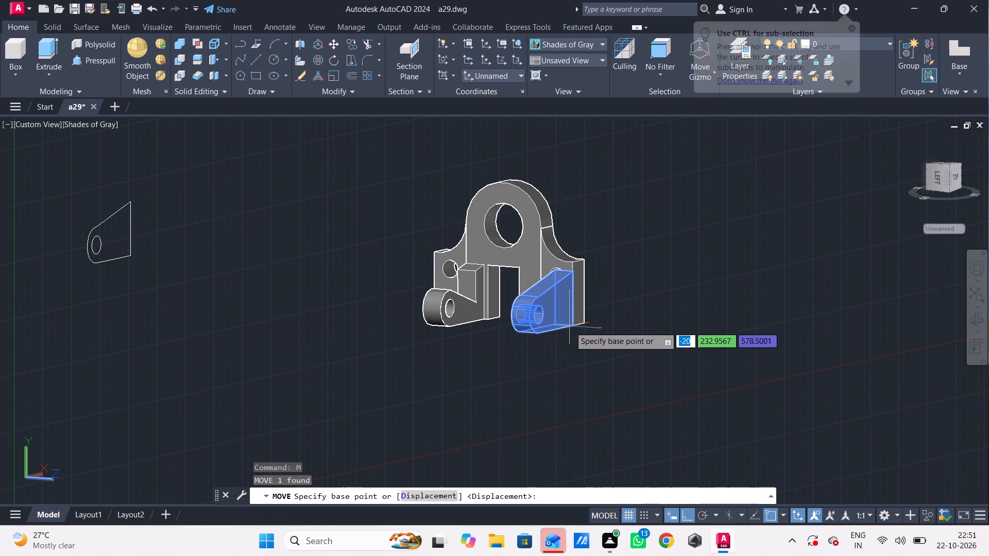
{"action": "left_click", "coordinate": [571, 324]}
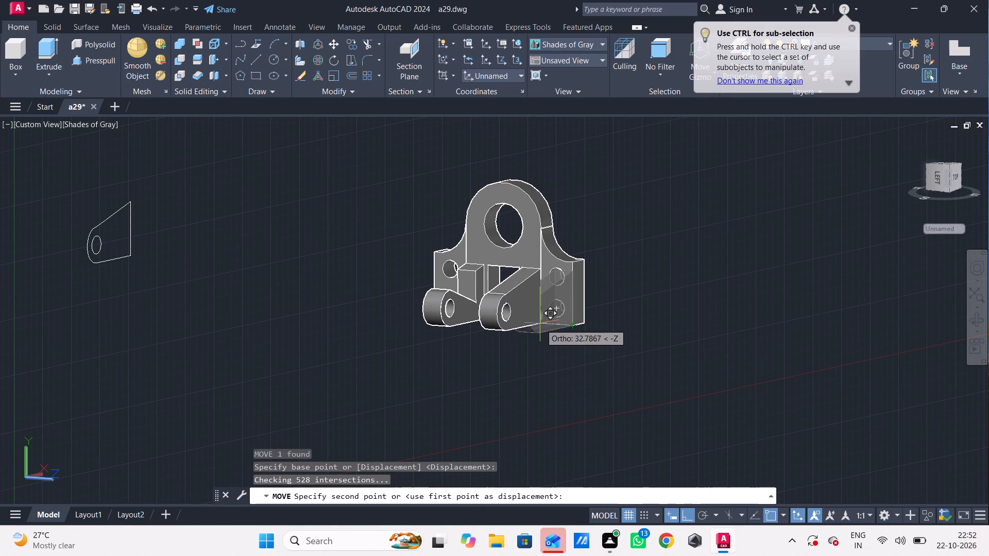
{"action": "scroll", "coordinate": [540, 324], "scroll_direction": "up", "scroll_amount": 6}
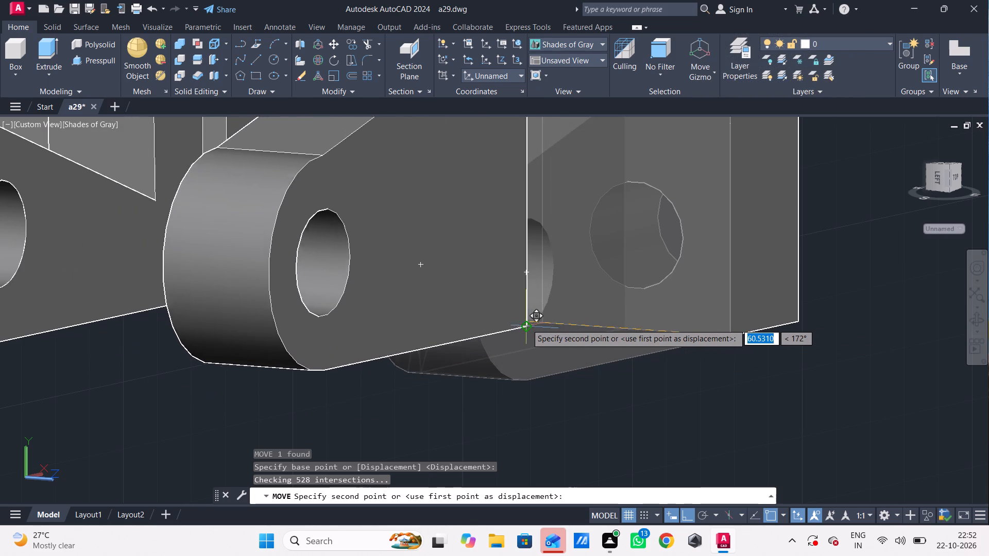
{"action": "left_click", "coordinate": [539, 324]}
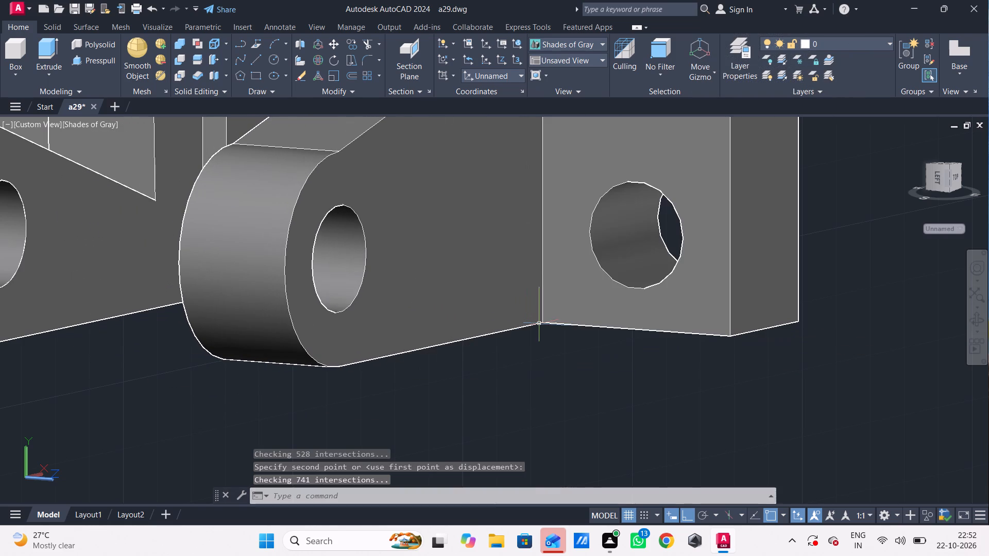
Inspect the placement of both arms on the bracket's front face from several angles.
{"action": "middle_click_drag", "start_coordinate": [536, 349], "coordinate": [634, 355], "text": "shift"}
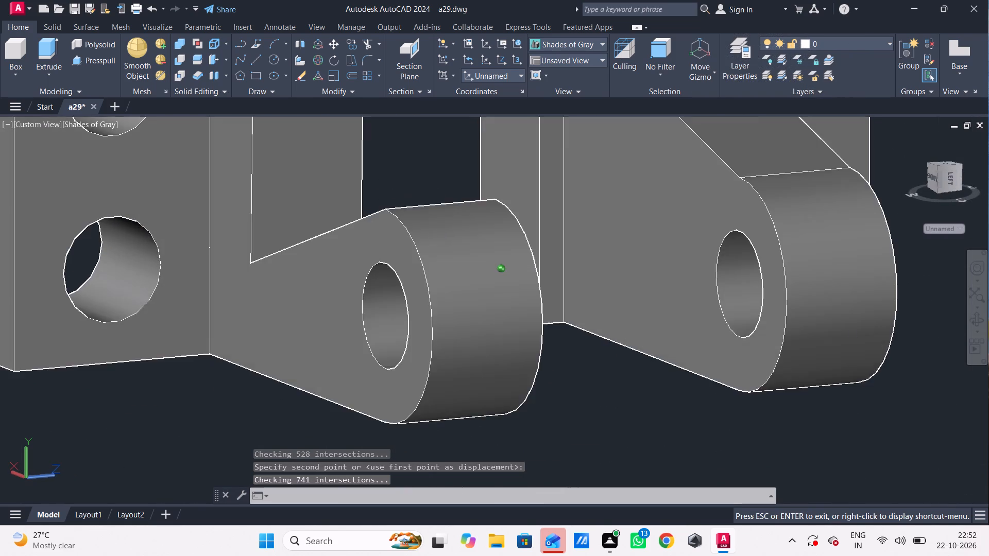
{"action": "middle_click_drag", "start_coordinate": [634, 355], "coordinate": [610, 366], "text": "shift"}
{"action": "scroll", "coordinate": [590, 364], "scroll_direction": "down", "scroll_amount": 3}
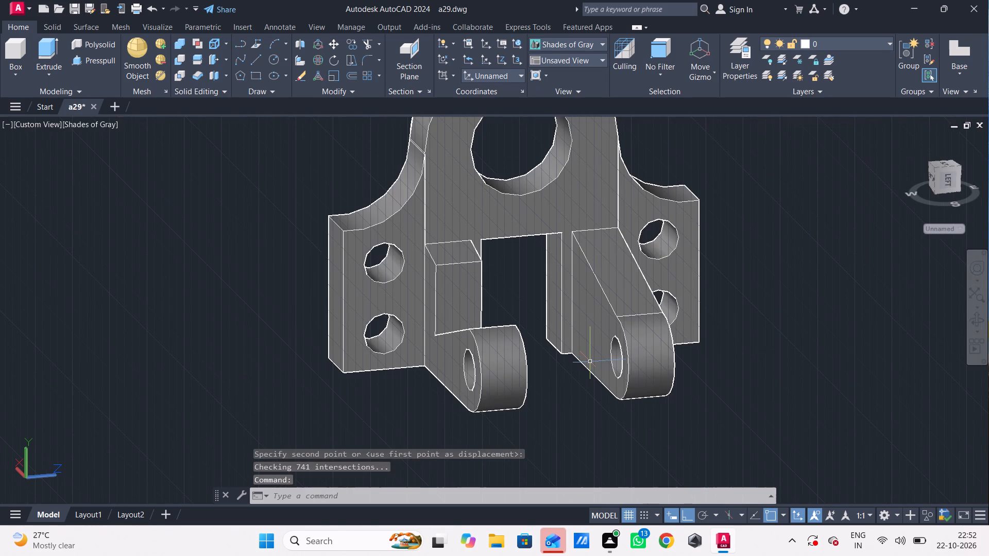
{"action": "middle_click_drag", "start_coordinate": [590, 362], "coordinate": [564, 361], "text": "shift"}
{"action": "scroll", "coordinate": [556, 359], "scroll_direction": "down", "scroll_amount": 1}
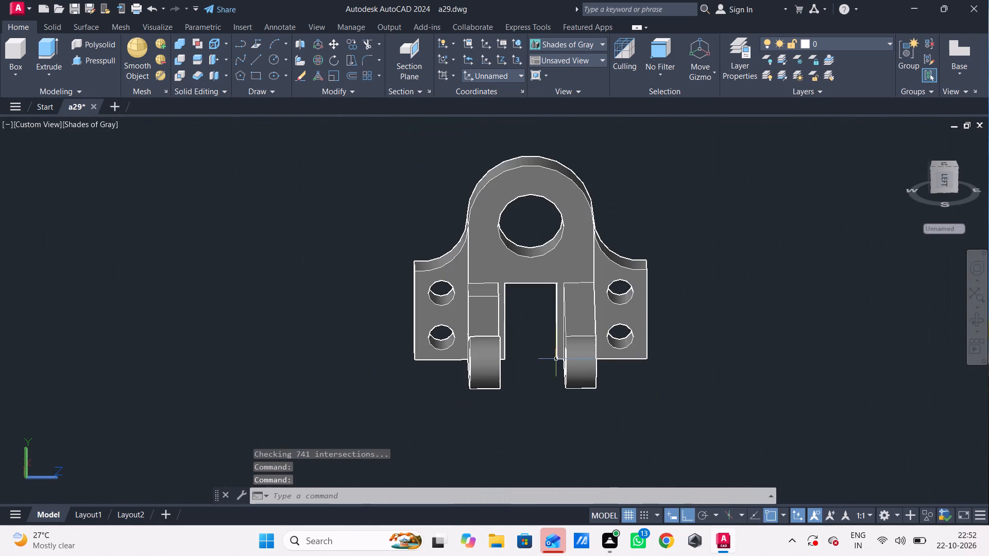
{"action": "middle_click_drag", "start_coordinate": [554, 353], "coordinate": [702, 370], "text": "shift"}
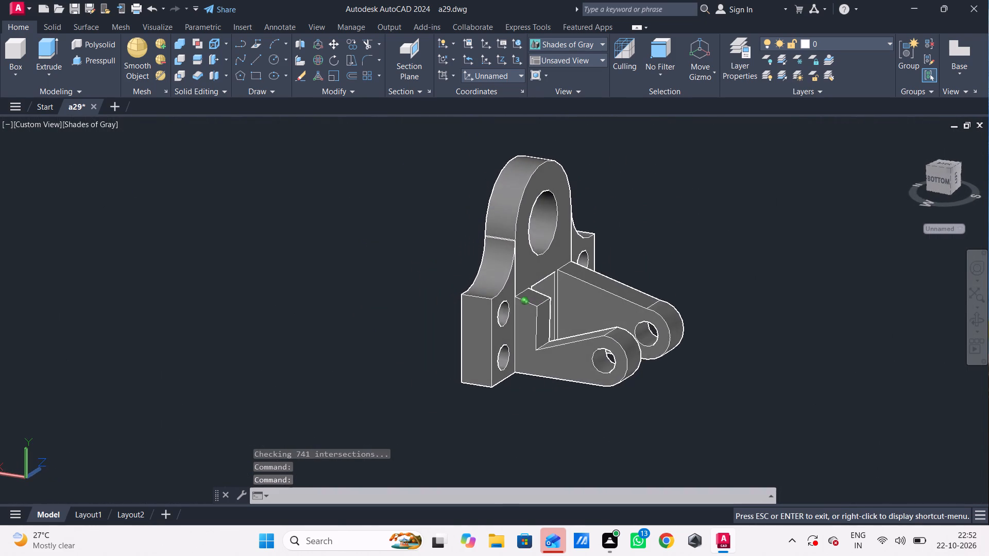
{"action": "middle_click_drag", "start_coordinate": [702, 370], "coordinate": [617, 366], "text": "shift"}
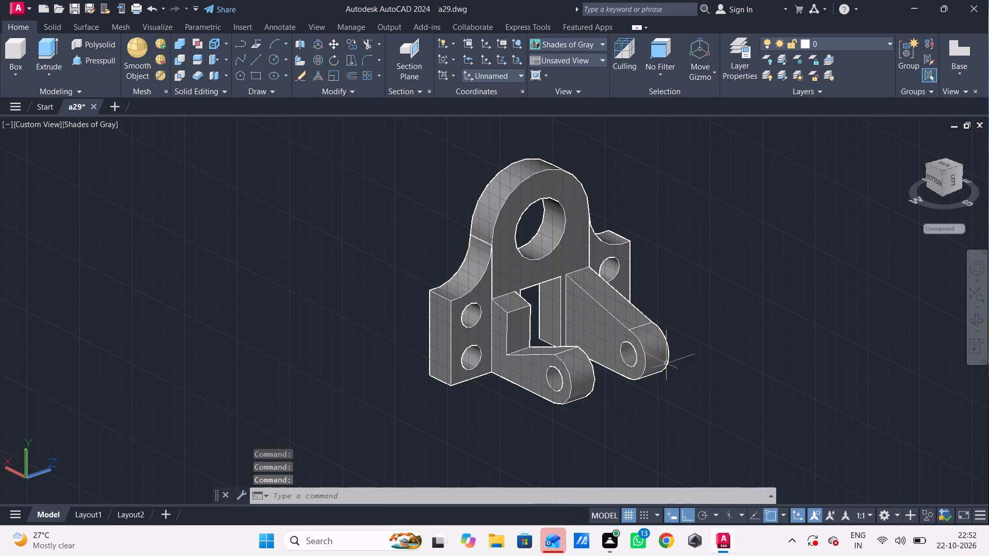
{"action": "scroll", "coordinate": [743, 327], "scroll_direction": "down", "scroll_amount": 1}
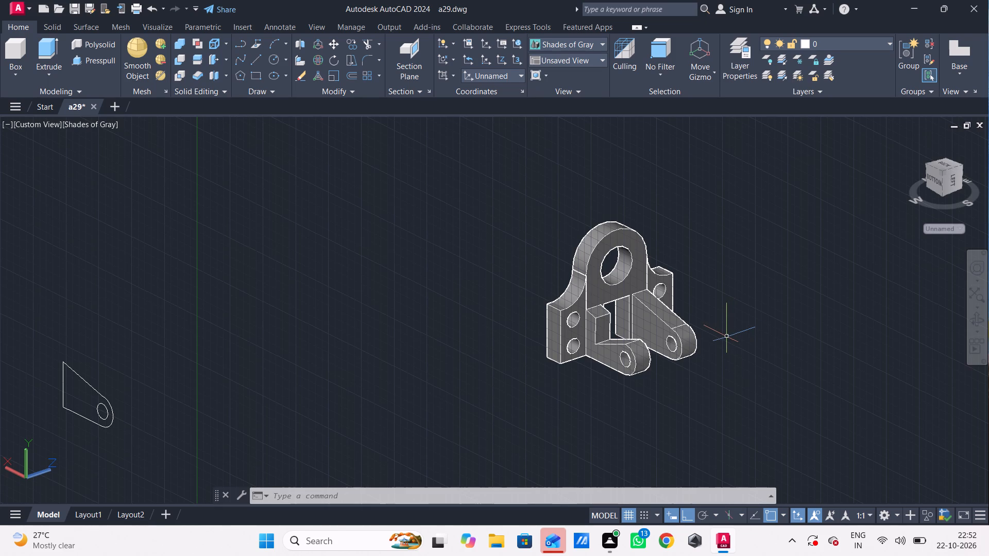
{"action": "middle_click_drag", "start_coordinate": [656, 339], "coordinate": [649, 351], "text": "shift"}
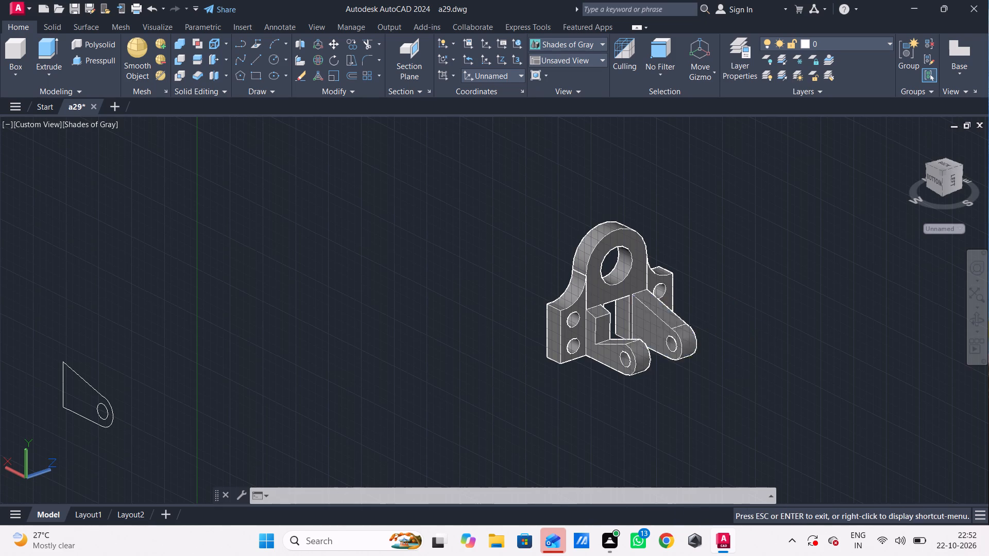
{"action": "middle_click_drag", "start_coordinate": [649, 351], "coordinate": [612, 356], "text": "shift"}
{"action": "scroll", "coordinate": [643, 342], "scroll_direction": "up", "scroll_amount": 2}
{"action": "scroll", "coordinate": [619, 369], "scroll_direction": "down", "scroll_amount": 1, "text": "shift"}
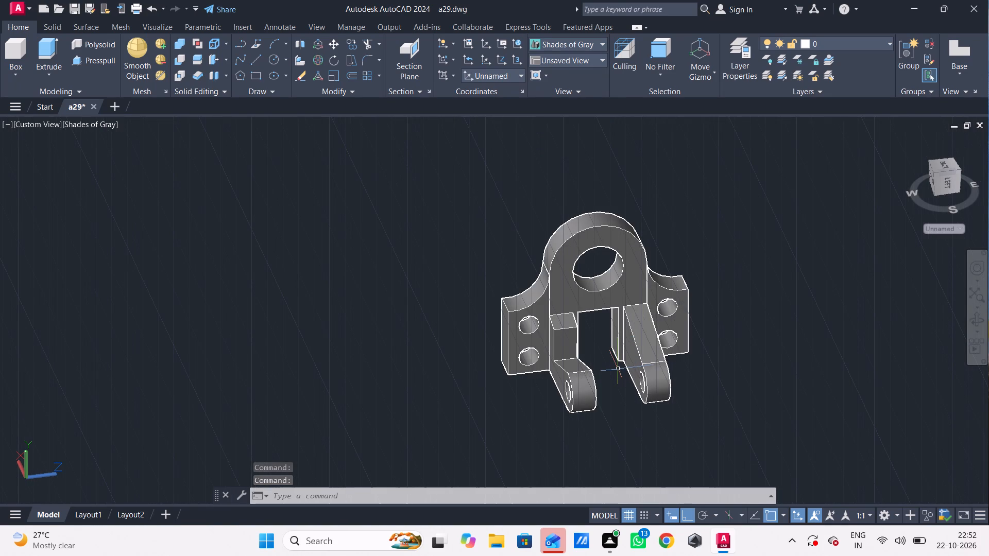
{"action": "middle_click_drag", "start_coordinate": [619, 371], "coordinate": [658, 370], "text": "shift"}
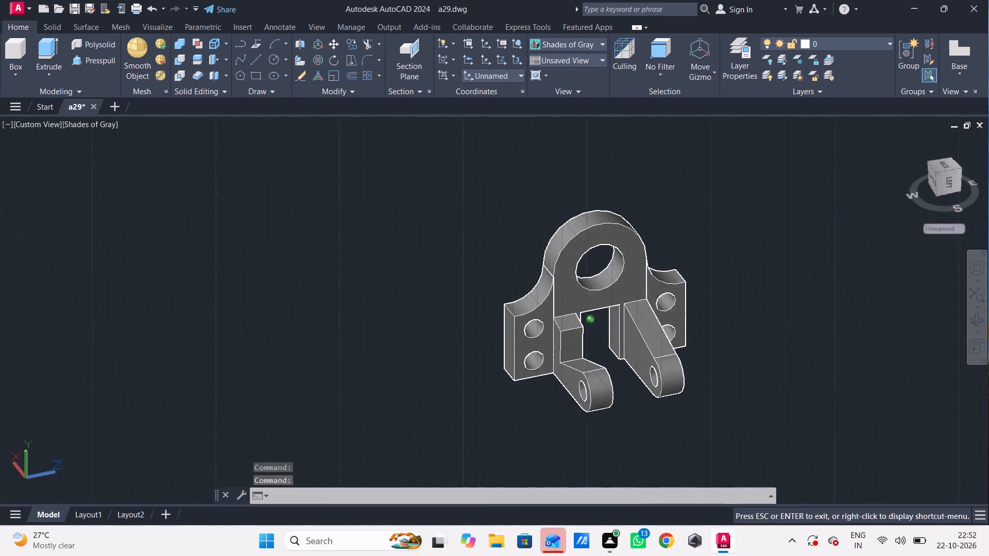
{"action": "middle_click_drag", "start_coordinate": [658, 370], "coordinate": [687, 359], "text": "shift"}
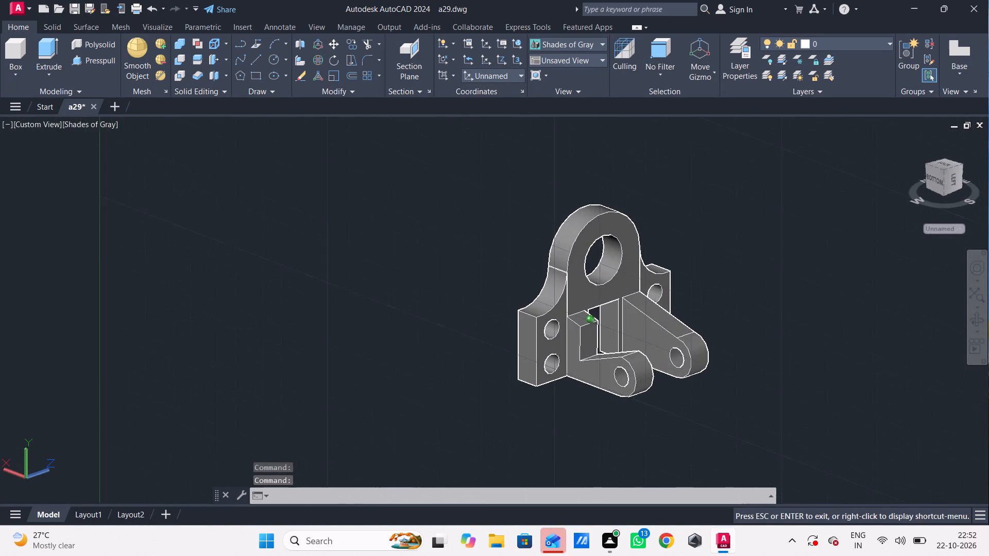
{"action": "middle_click_drag", "start_coordinate": [687, 359], "coordinate": [685, 359], "text": "shift"}
Draw a closed 32 by 48 outline of four lines around the bottom slot opening on the plate's back face.
{"action": "middle_click_drag", "start_coordinate": [681, 359], "coordinate": [620, 369], "text": "shift"}
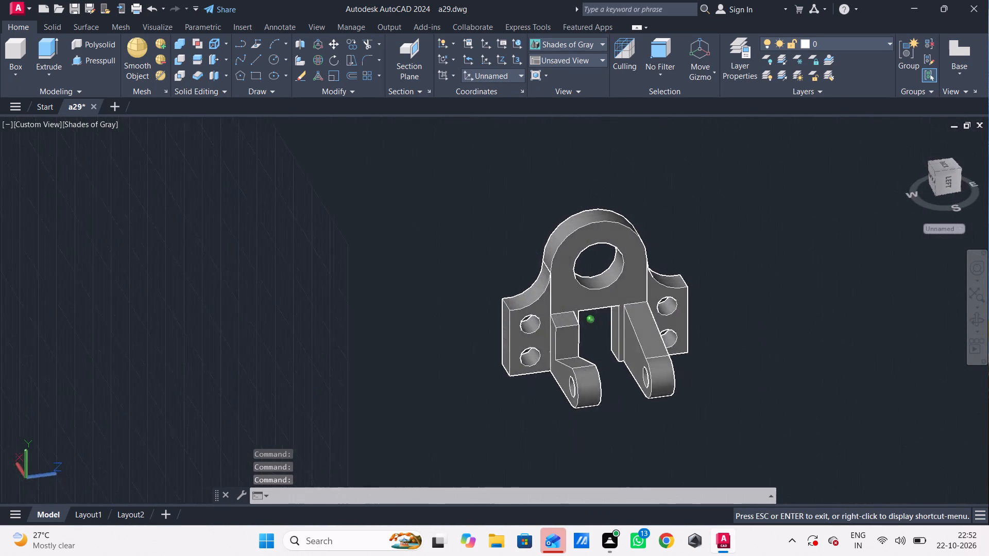
{"action": "middle_click_drag", "start_coordinate": [620, 369], "coordinate": [424, 357], "text": "shift"}
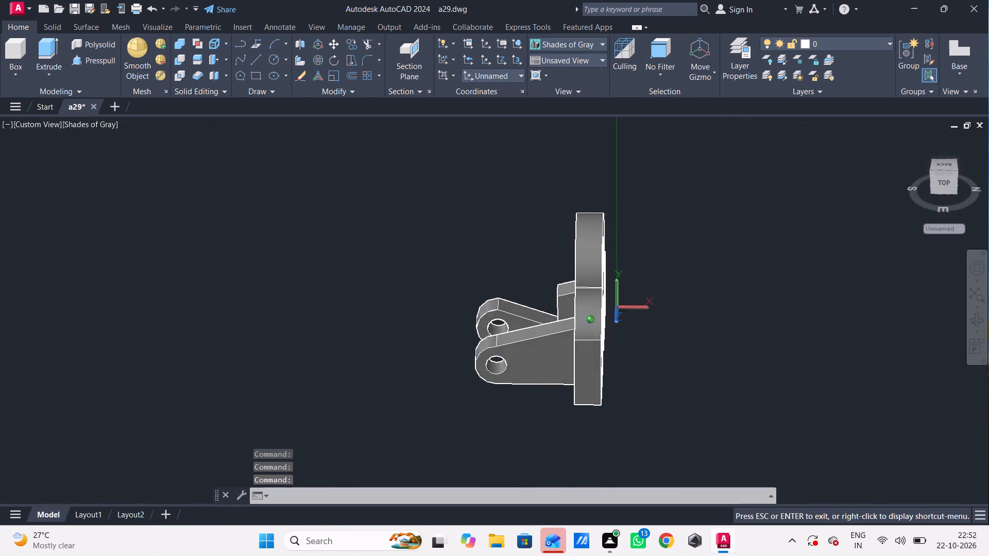
{"action": "middle_click_drag", "start_coordinate": [424, 357], "coordinate": [309, 340], "text": "shift"}
{"action": "middle_click_drag", "start_coordinate": [305, 340], "coordinate": [299, 340], "text": "shift"}
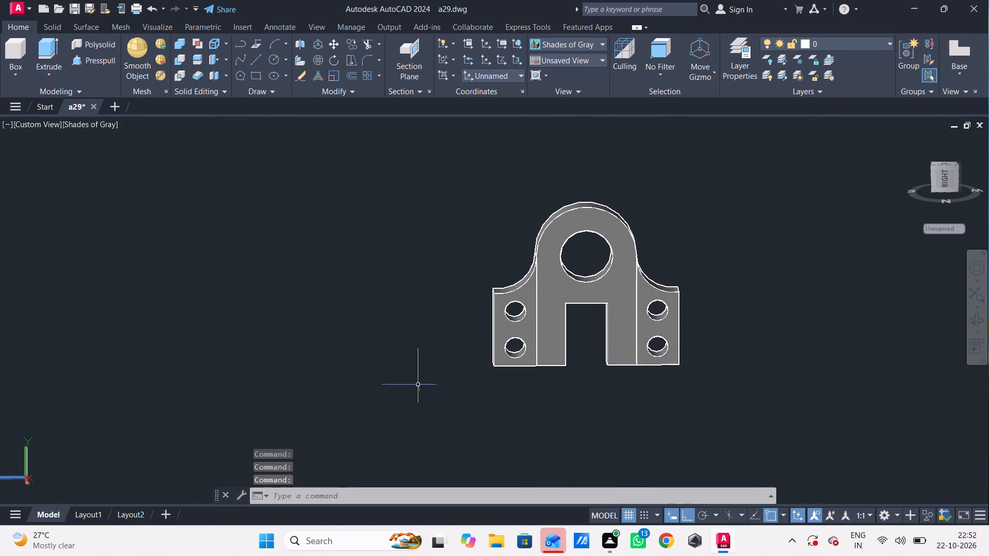
{"action": "key", "text": "l"}
{"action": "key", "text": "Return"}
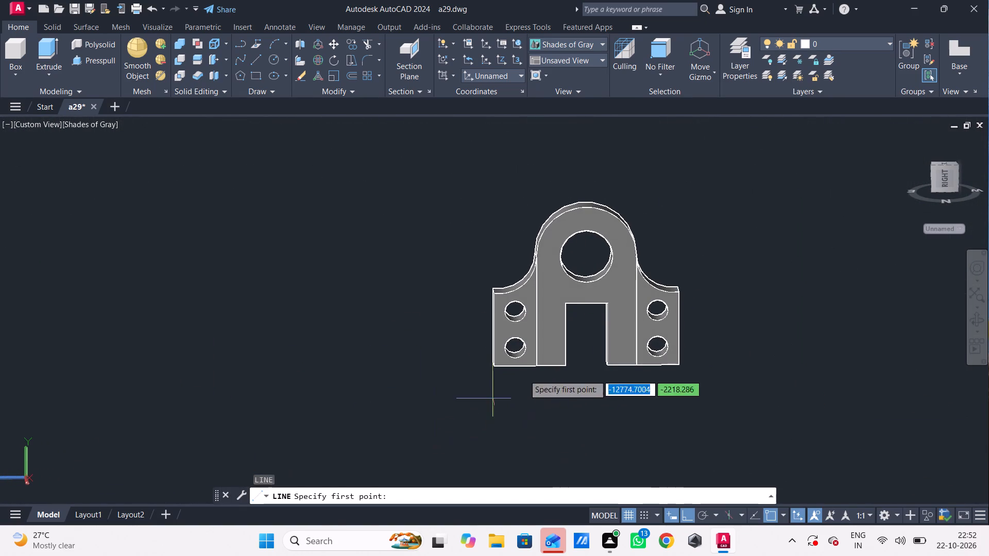
{"action": "left_click", "coordinate": [566, 304]}
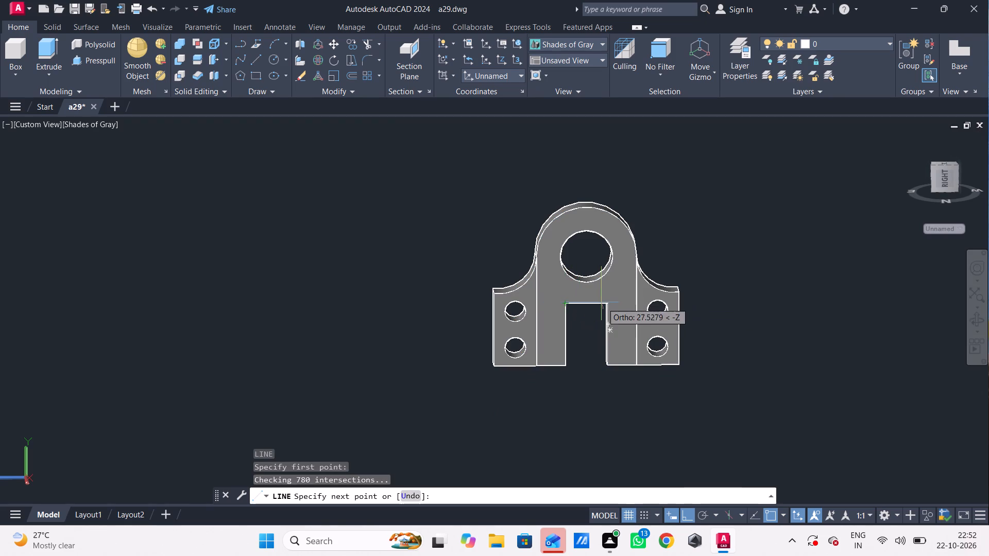
{"action": "scroll", "coordinate": [606, 310], "scroll_direction": "up", "scroll_amount": 6}
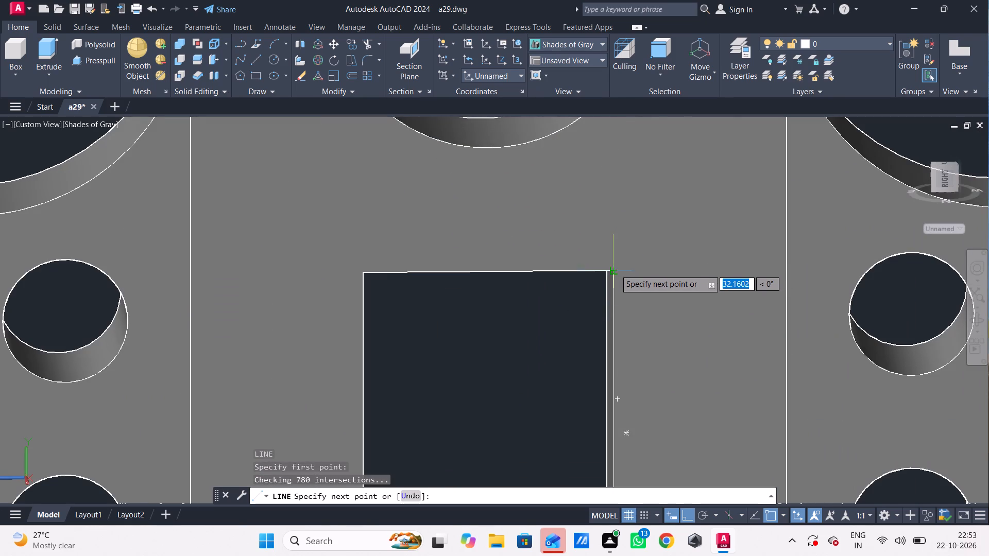
{"action": "left_click", "coordinate": [615, 270]}
{"action": "scroll", "coordinate": [614, 285], "scroll_direction": "down", "scroll_amount": 2}
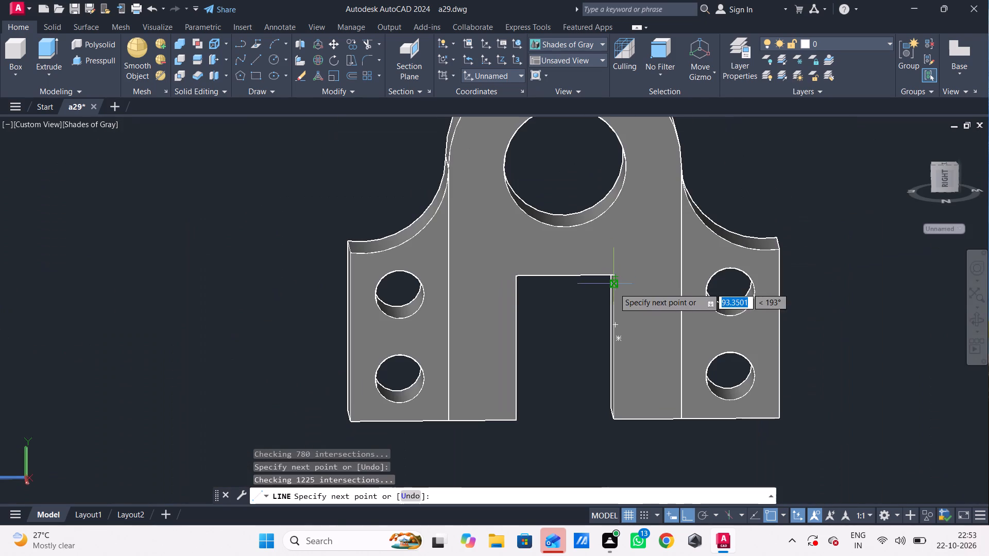
{"action": "left_click", "coordinate": [612, 419]}
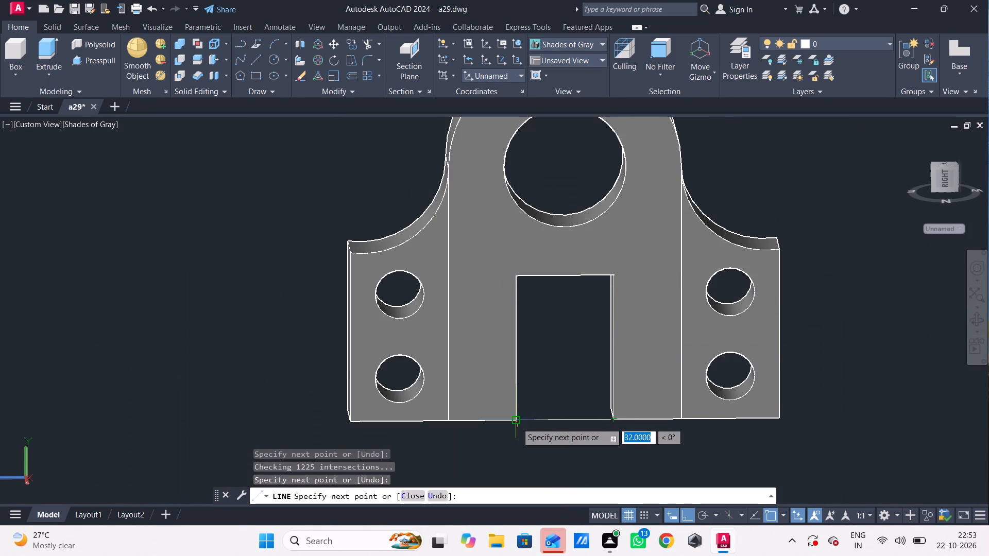
{"action": "left_click", "coordinate": [517, 423]}
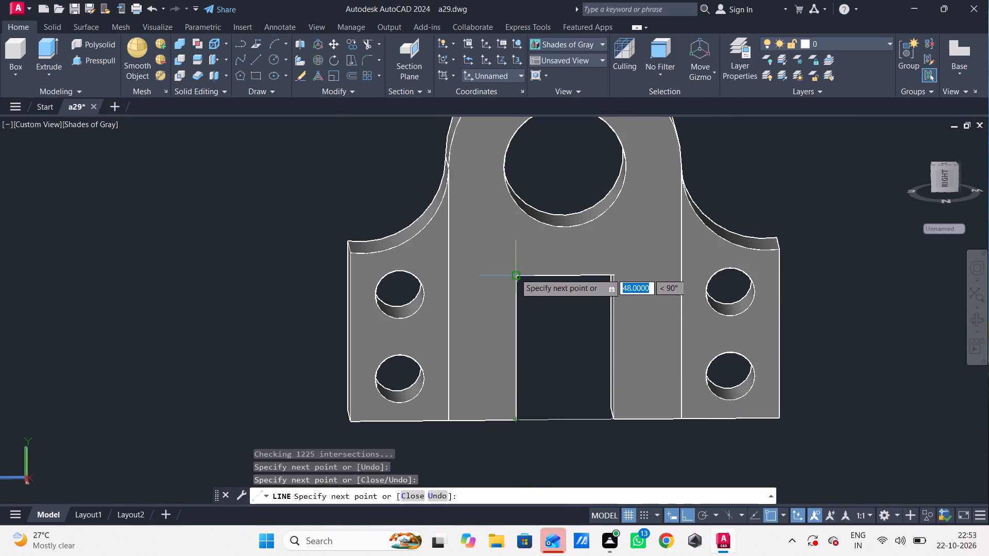
{"action": "left_click", "coordinate": [515, 273]}
{"action": "key", "text": "Escape"}
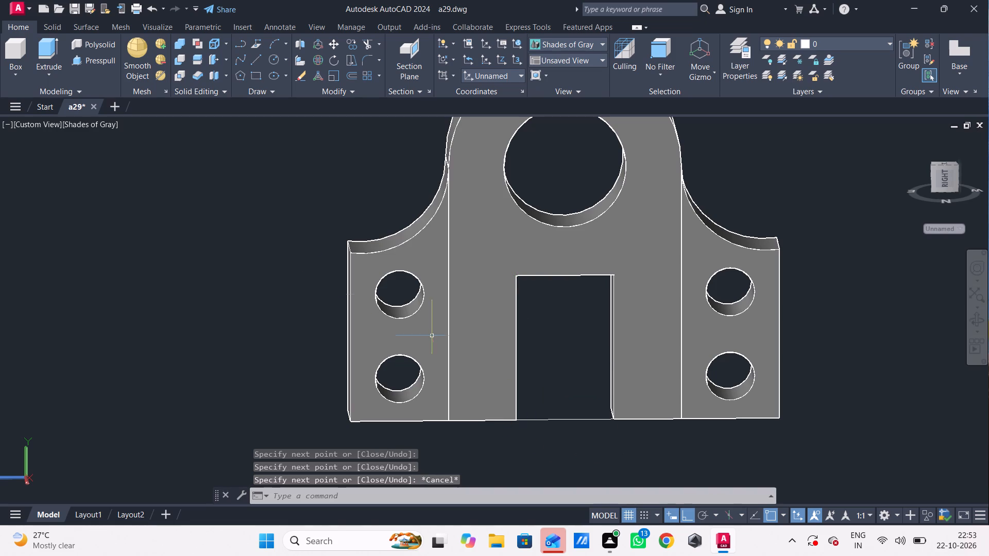
Switch the visual style to 2D Wireframe and join the four slot outline lines into one polyline.
{"action": "left_click", "coordinate": [79, 123]}
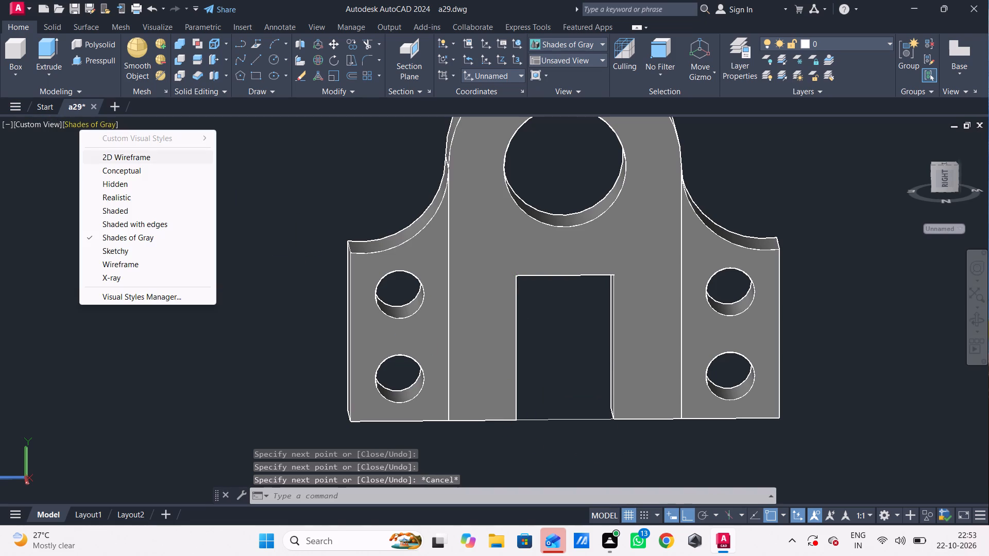
{"action": "left_click", "coordinate": [107, 155]}
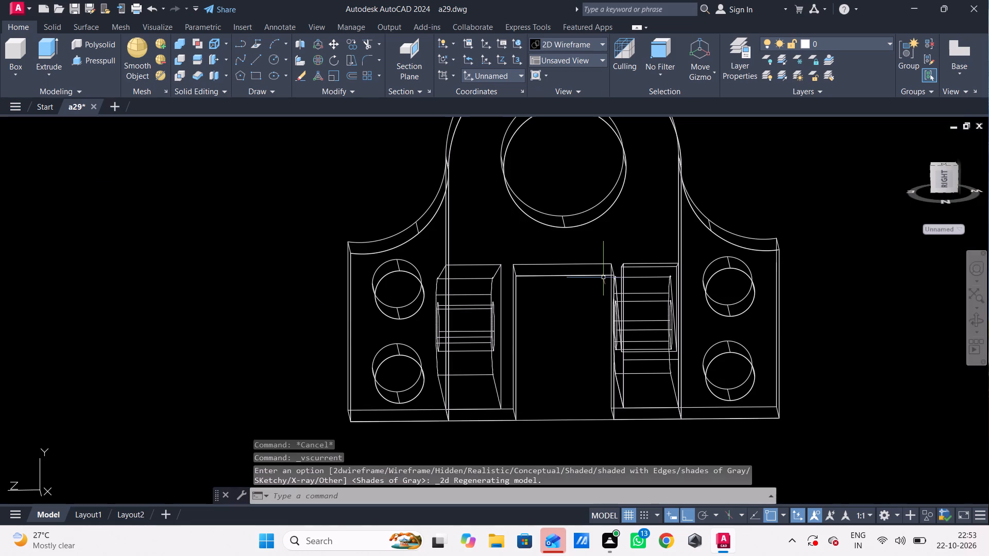
{"action": "left_click", "coordinate": [603, 275]}
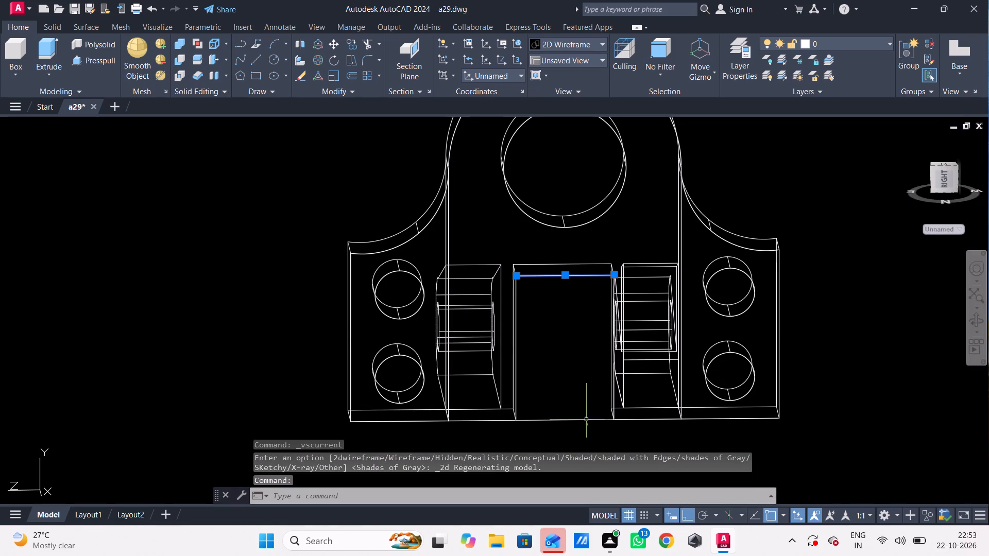
{"action": "left_click", "coordinate": [586, 420]}
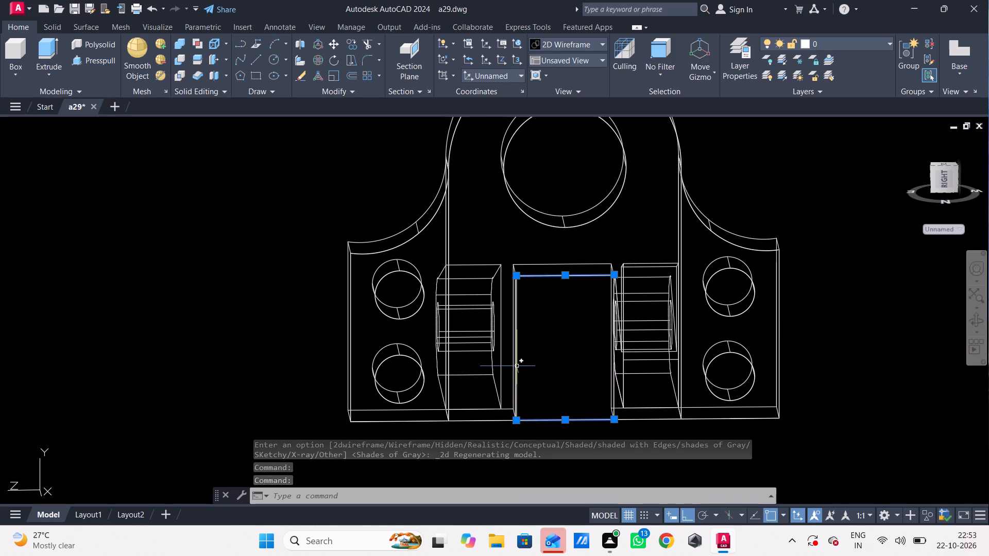
{"action": "middle_click_drag", "start_coordinate": [520, 366], "coordinate": [570, 369], "text": "shift"}
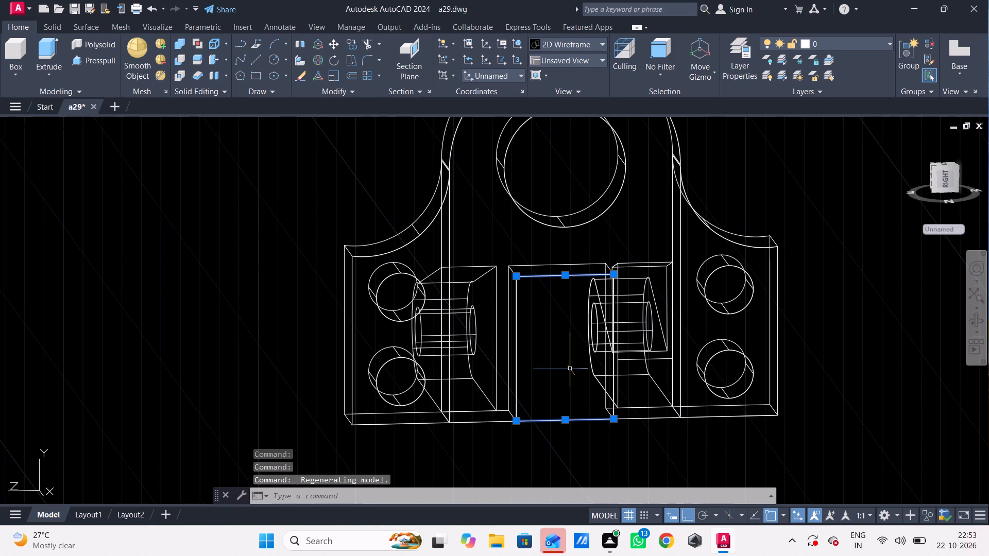
{"action": "middle_click_drag", "start_coordinate": [572, 367], "coordinate": [607, 366], "text": "shift"}
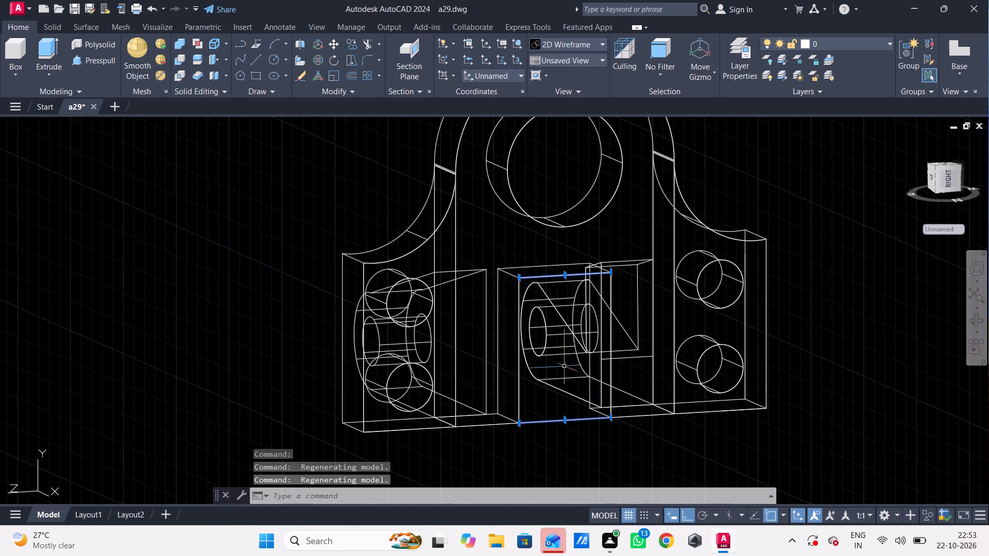
{"action": "left_click", "coordinate": [519, 381]}
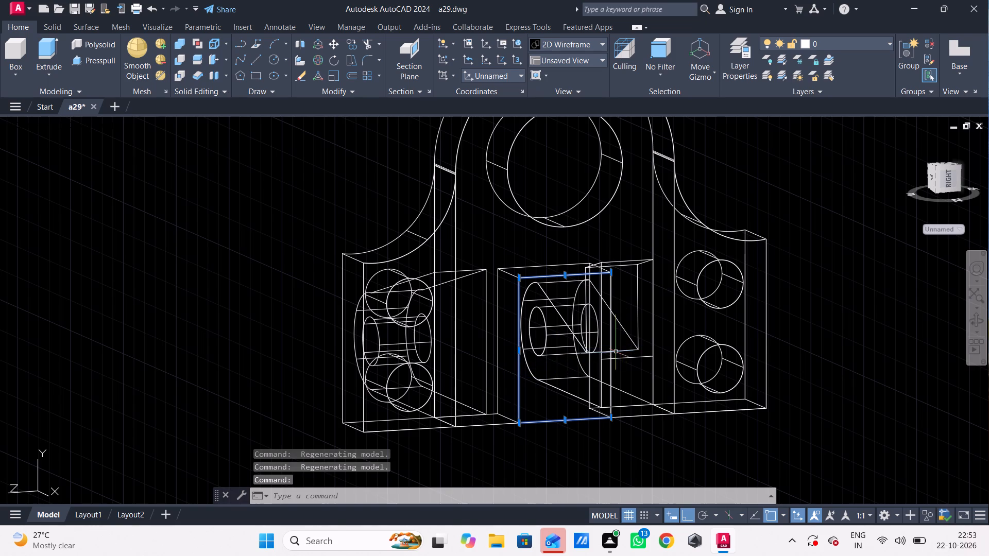
{"action": "left_click", "coordinate": [609, 357]}
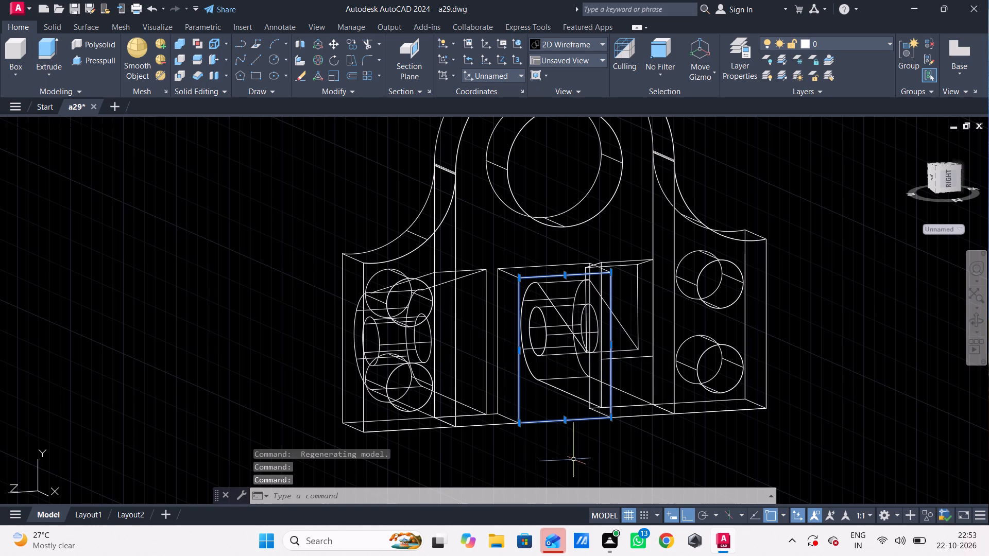
{"action": "key", "text": "j"}
{"action": "key", "text": "Return"}
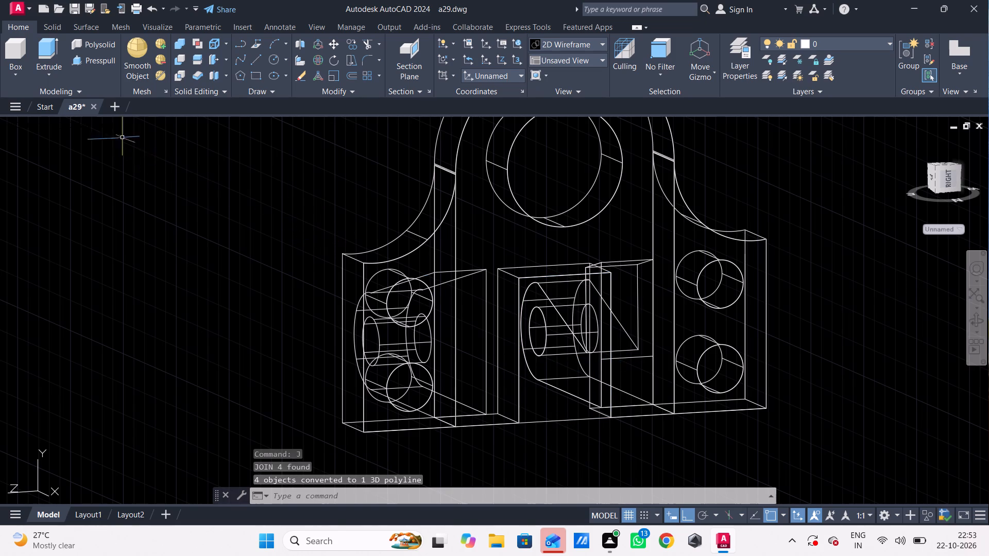
Set the visual style to Shades of Gray.
{"action": "left_click", "coordinate": [96, 123]}
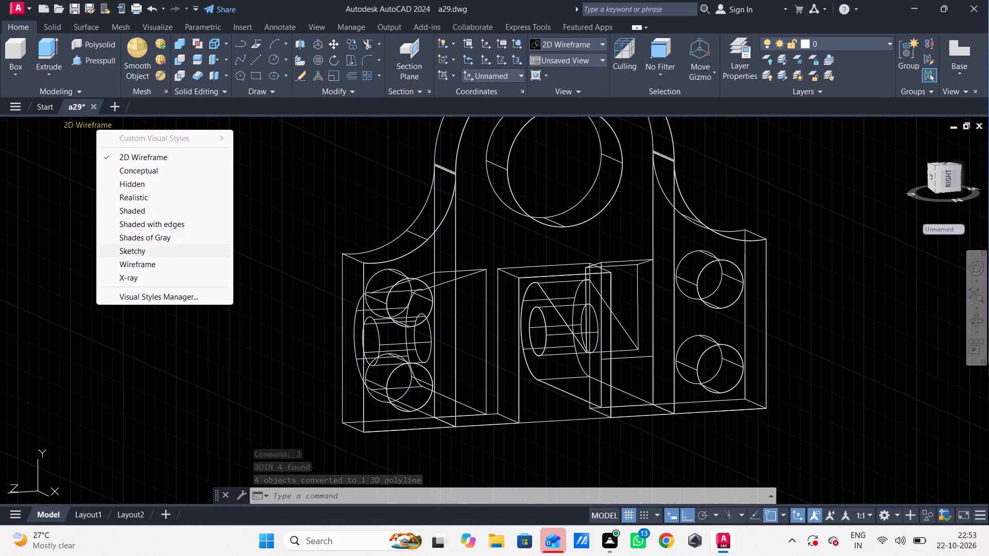
{"action": "left_click", "coordinate": [151, 239]}
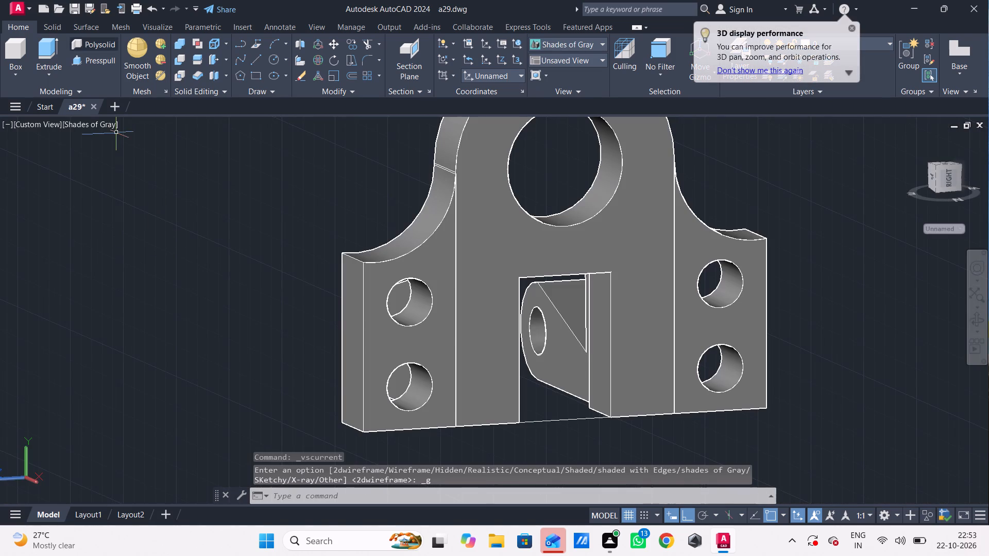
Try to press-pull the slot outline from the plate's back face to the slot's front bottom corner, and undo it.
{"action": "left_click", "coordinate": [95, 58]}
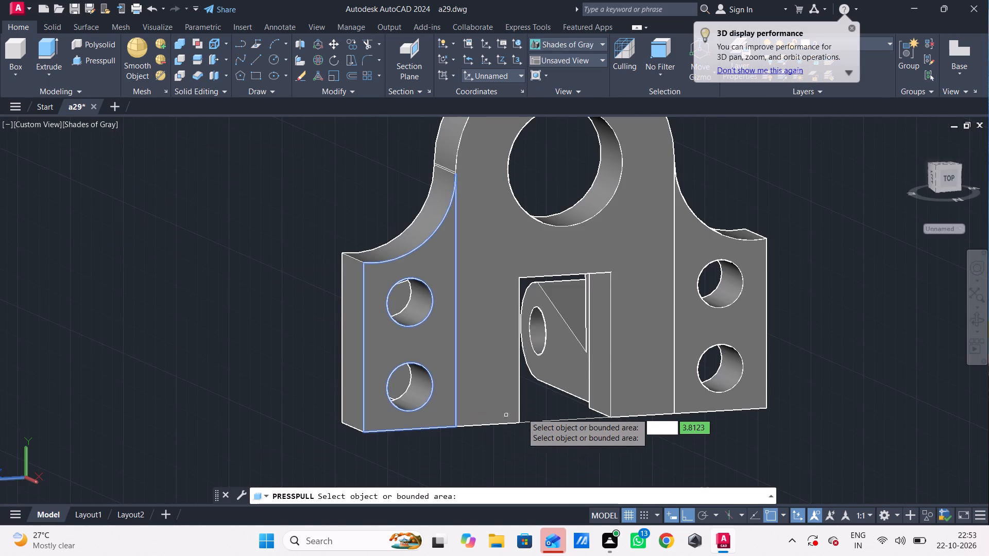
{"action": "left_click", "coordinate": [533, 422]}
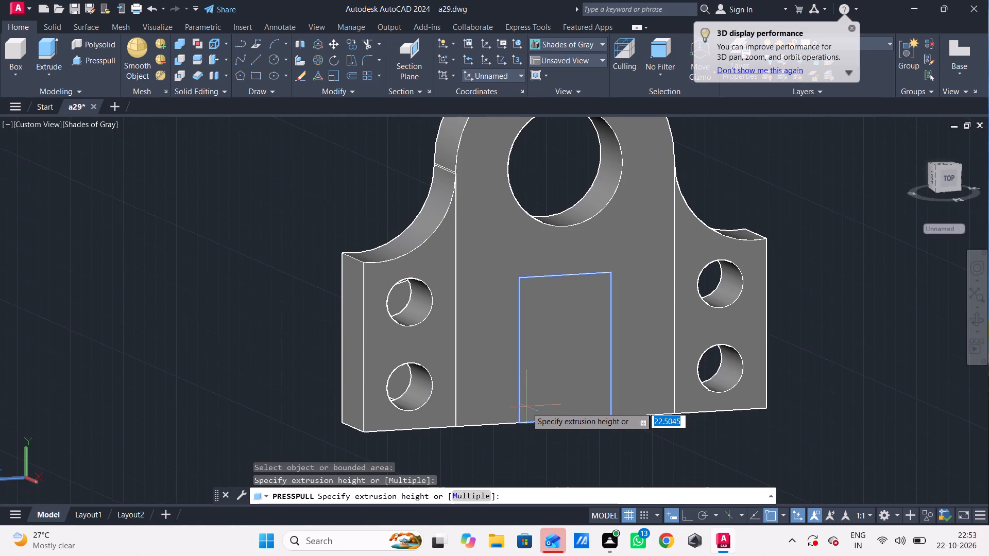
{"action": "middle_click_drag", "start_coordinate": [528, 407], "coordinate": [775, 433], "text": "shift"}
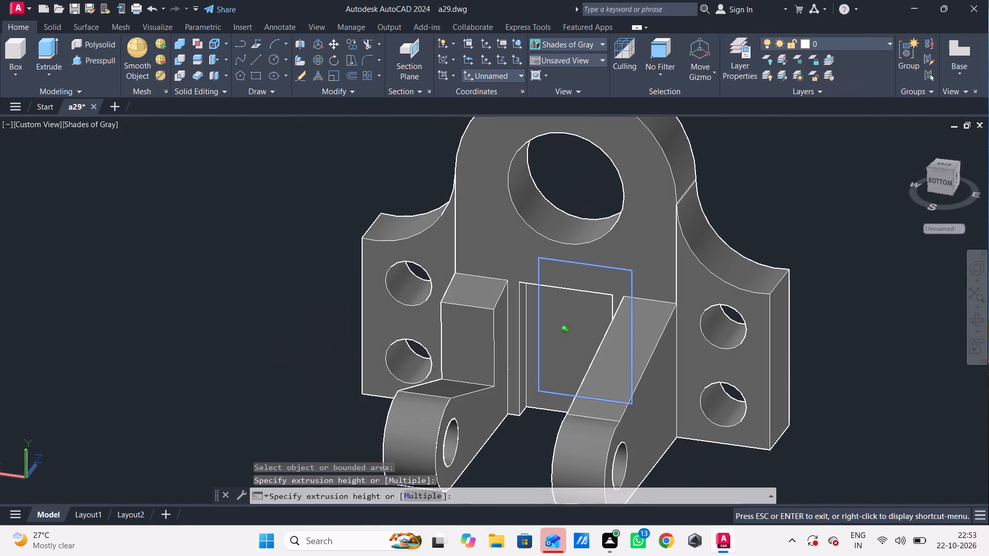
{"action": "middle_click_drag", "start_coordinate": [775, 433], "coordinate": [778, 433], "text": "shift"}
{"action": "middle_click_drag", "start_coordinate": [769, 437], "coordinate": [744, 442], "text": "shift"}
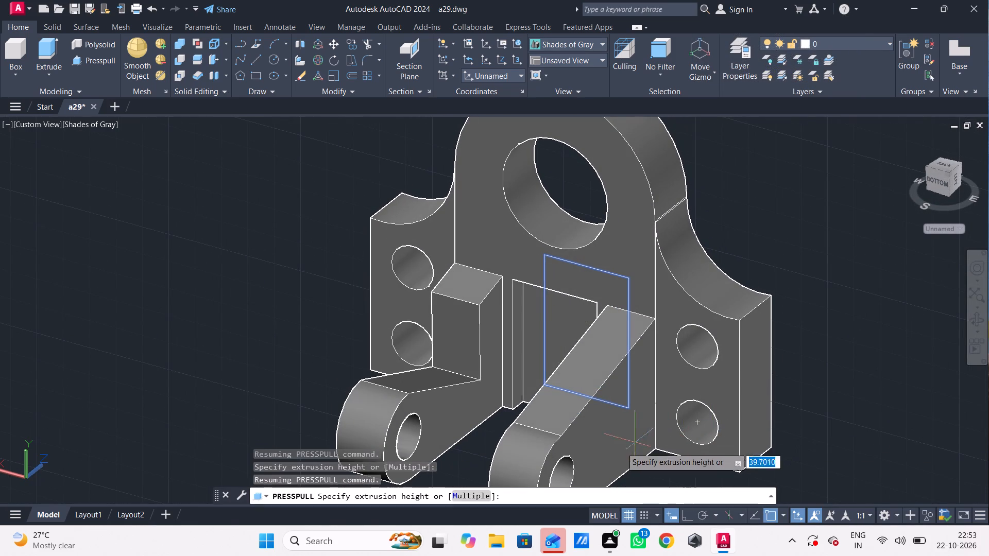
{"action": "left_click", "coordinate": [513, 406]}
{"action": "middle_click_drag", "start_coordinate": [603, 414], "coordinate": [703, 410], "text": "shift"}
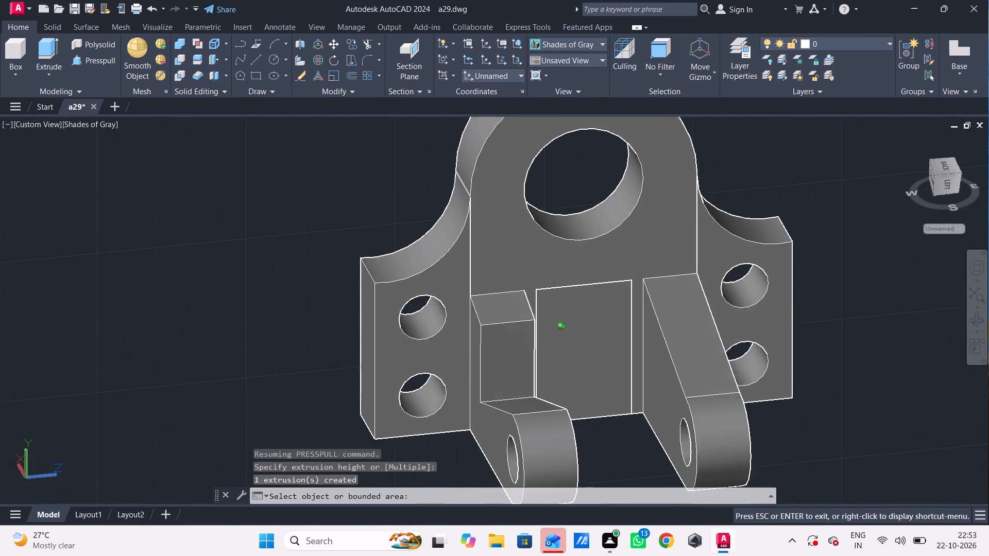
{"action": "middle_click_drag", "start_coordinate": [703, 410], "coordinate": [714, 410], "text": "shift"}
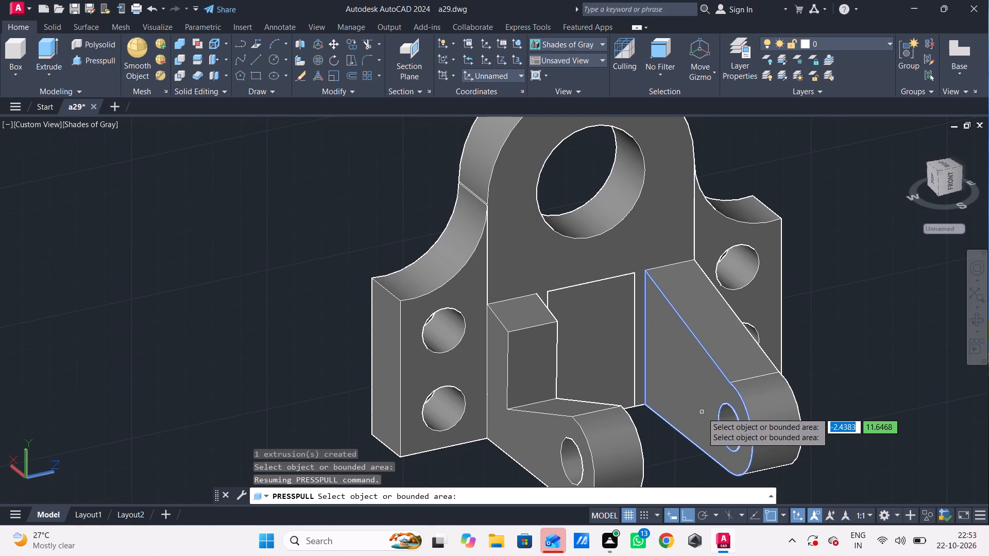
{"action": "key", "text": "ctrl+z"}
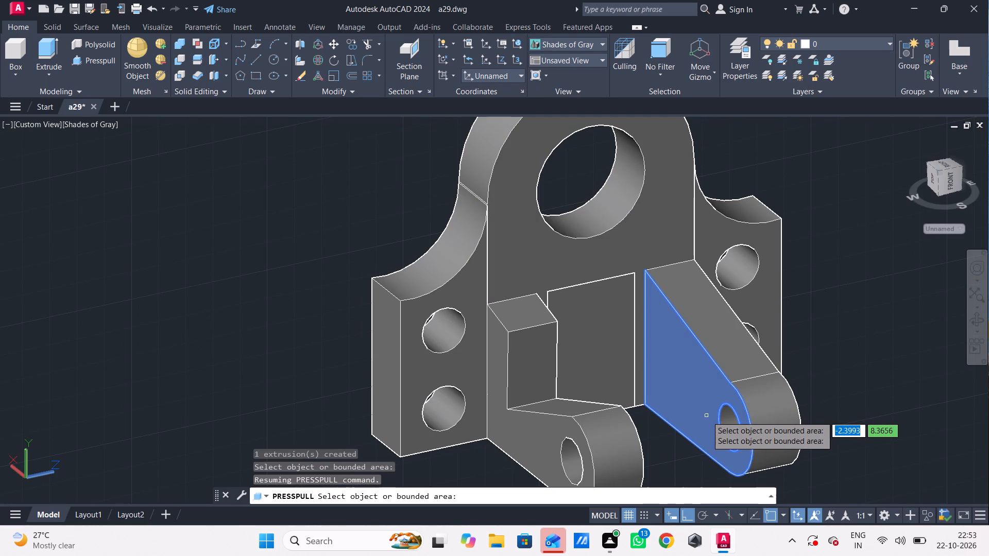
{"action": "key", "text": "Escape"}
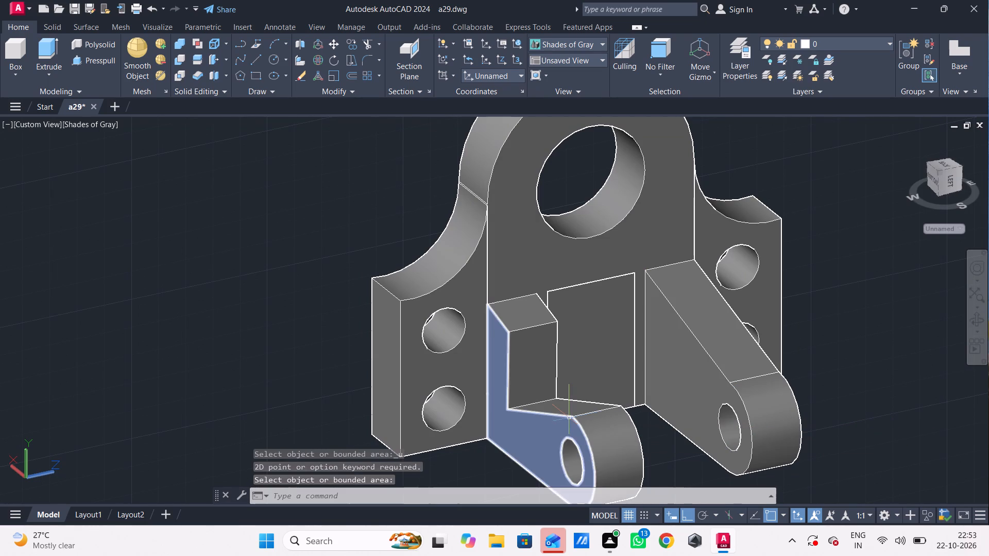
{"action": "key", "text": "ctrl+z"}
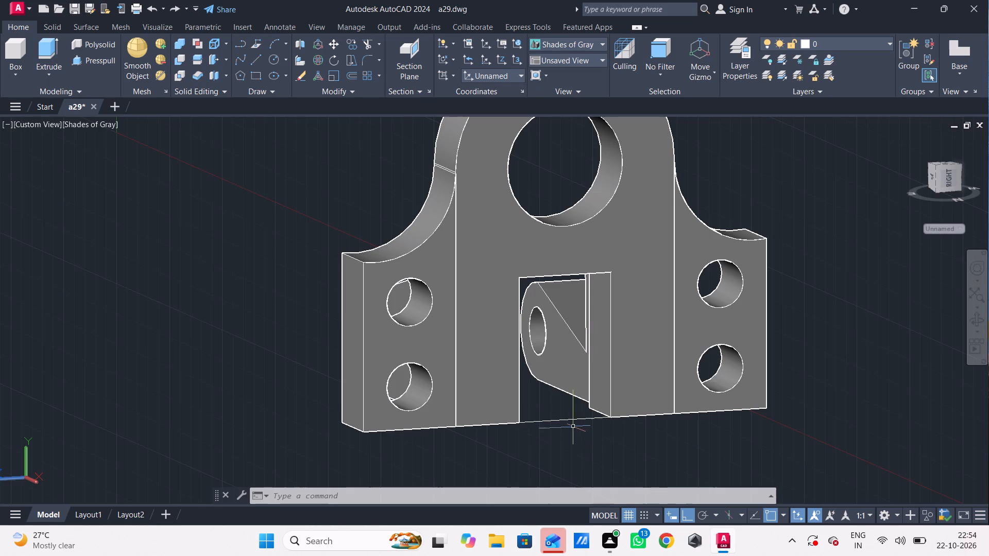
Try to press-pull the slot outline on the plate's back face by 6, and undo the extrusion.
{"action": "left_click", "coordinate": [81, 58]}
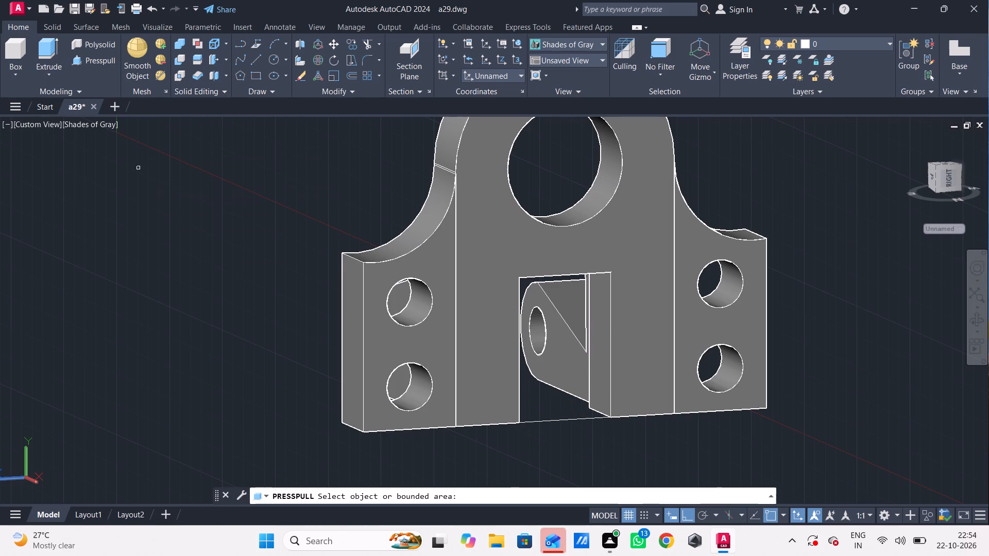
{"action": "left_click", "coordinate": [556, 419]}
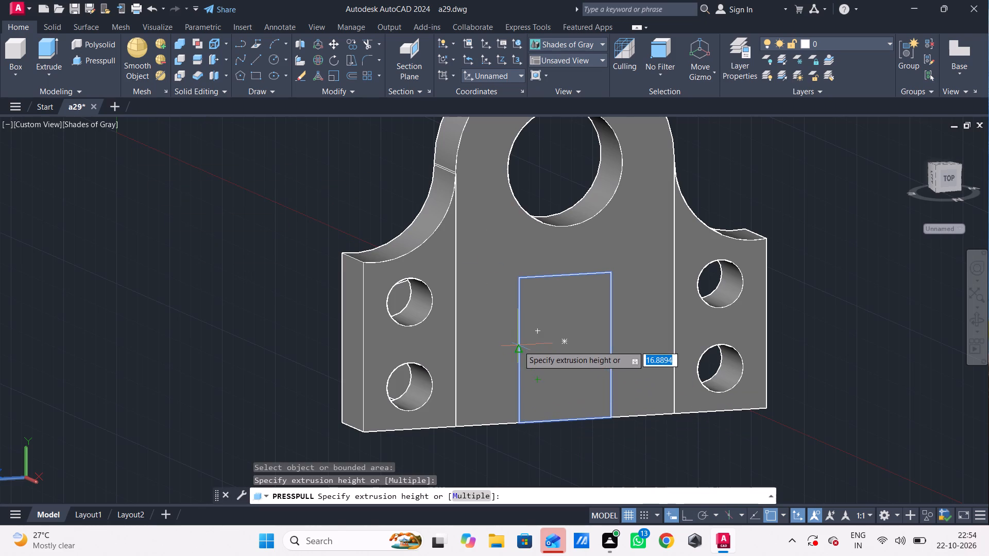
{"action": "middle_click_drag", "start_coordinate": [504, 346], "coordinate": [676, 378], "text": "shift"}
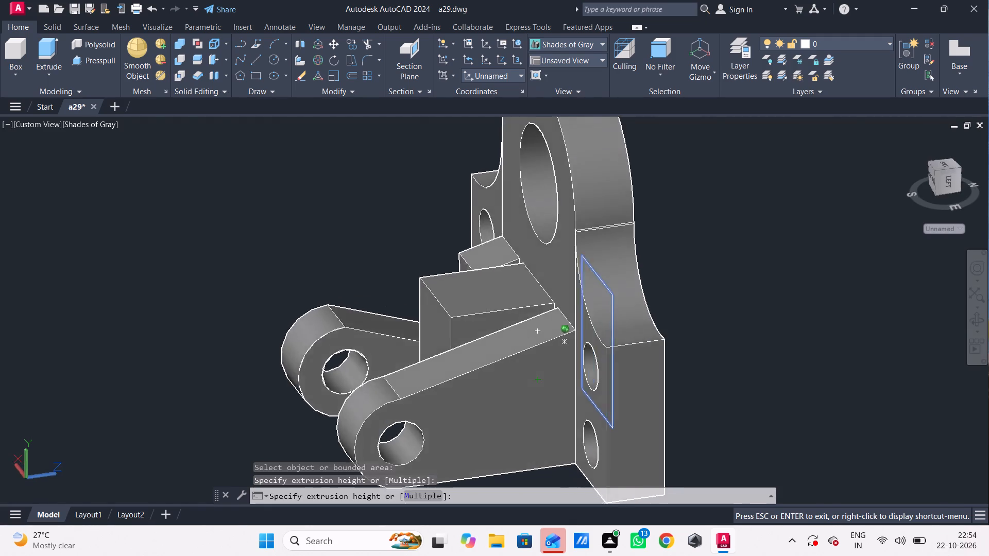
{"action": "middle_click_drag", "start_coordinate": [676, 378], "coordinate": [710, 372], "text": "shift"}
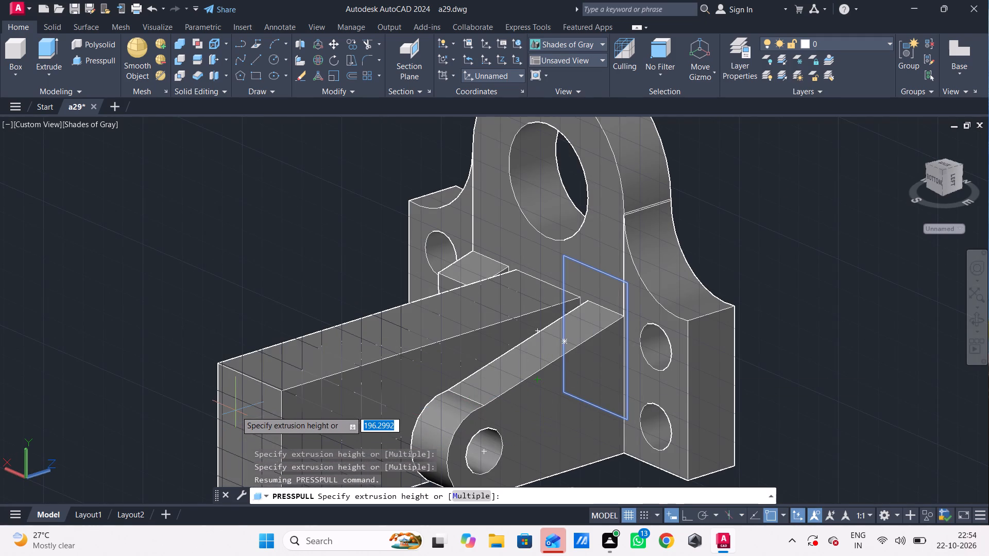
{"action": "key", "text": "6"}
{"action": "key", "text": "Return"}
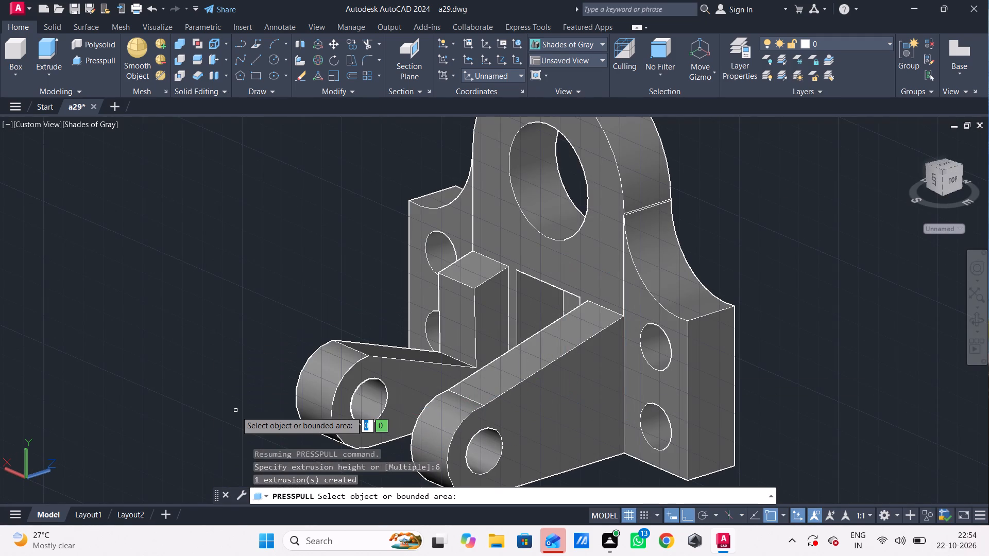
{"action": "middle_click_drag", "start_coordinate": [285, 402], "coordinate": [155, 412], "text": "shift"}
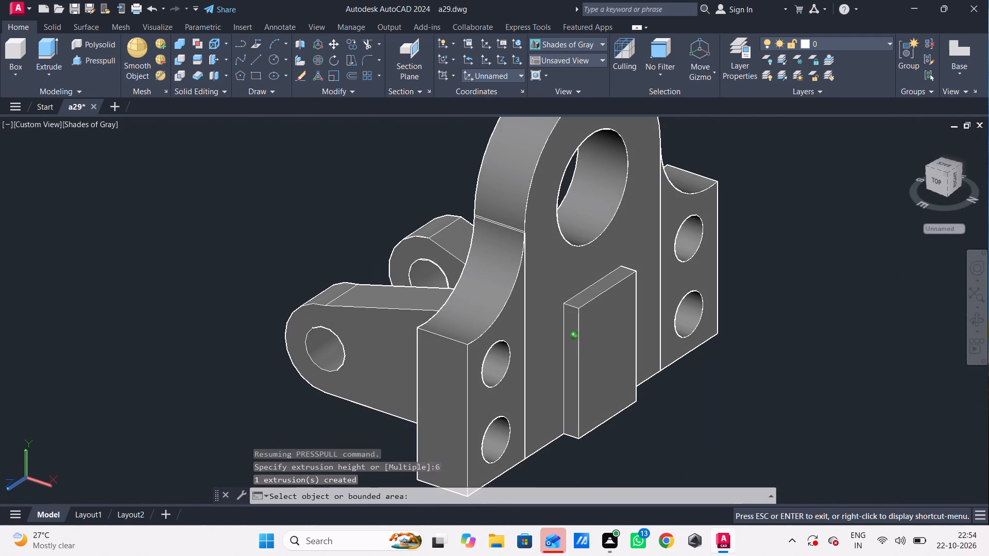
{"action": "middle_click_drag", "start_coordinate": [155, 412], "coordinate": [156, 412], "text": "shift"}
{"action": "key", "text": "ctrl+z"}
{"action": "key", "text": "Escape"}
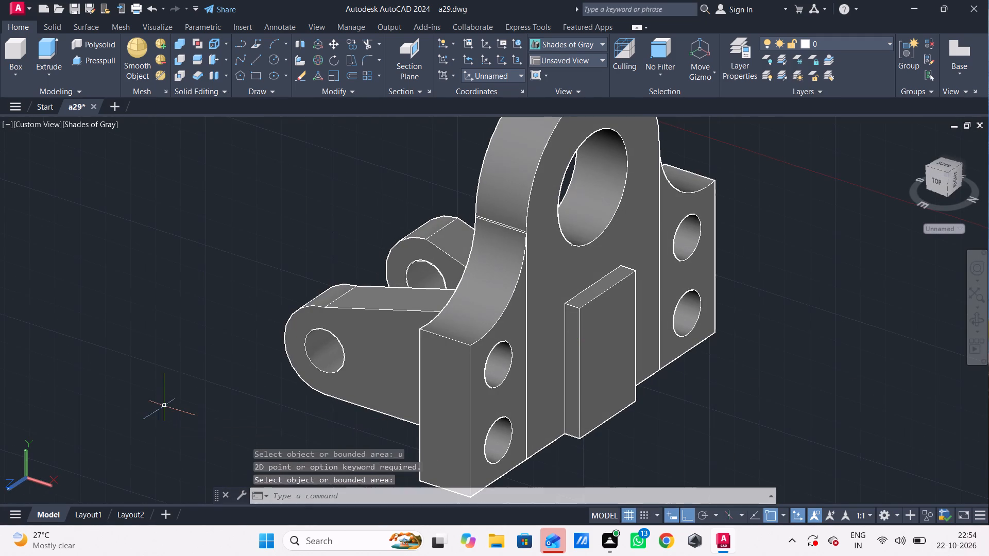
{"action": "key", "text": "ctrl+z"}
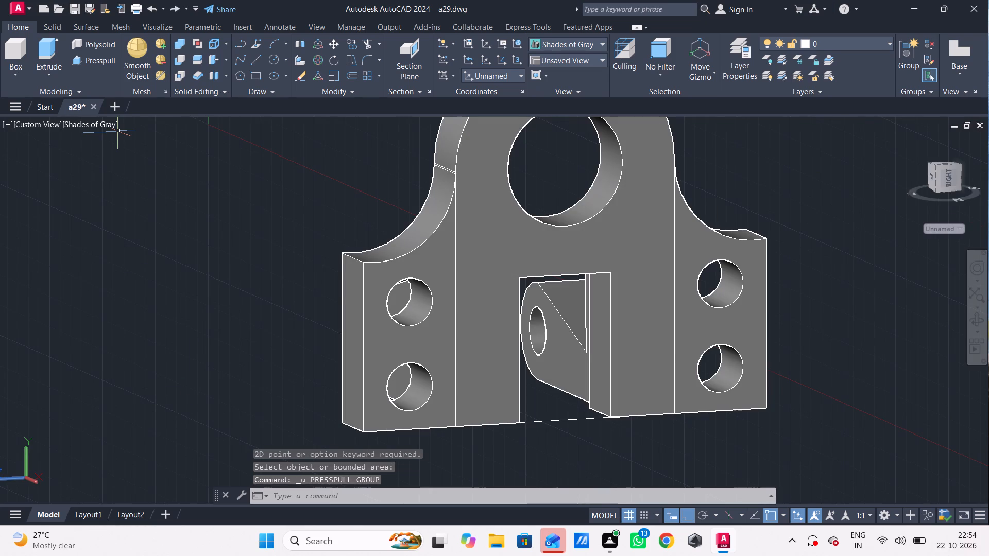
Press-pull the slot outline on the plate's back face by -6, into the slot.
{"action": "left_click", "coordinate": [99, 64]}
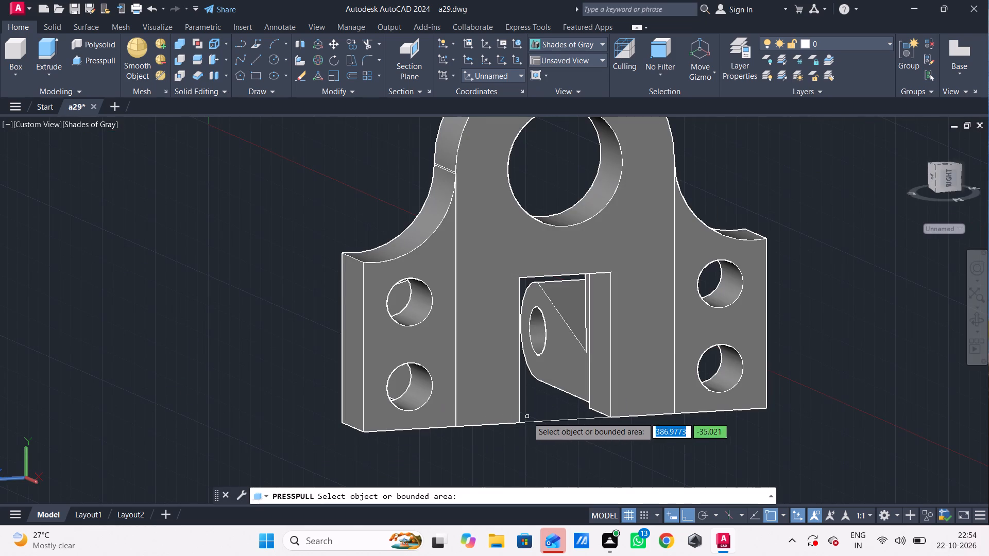
{"action": "left_click", "coordinate": [532, 421]}
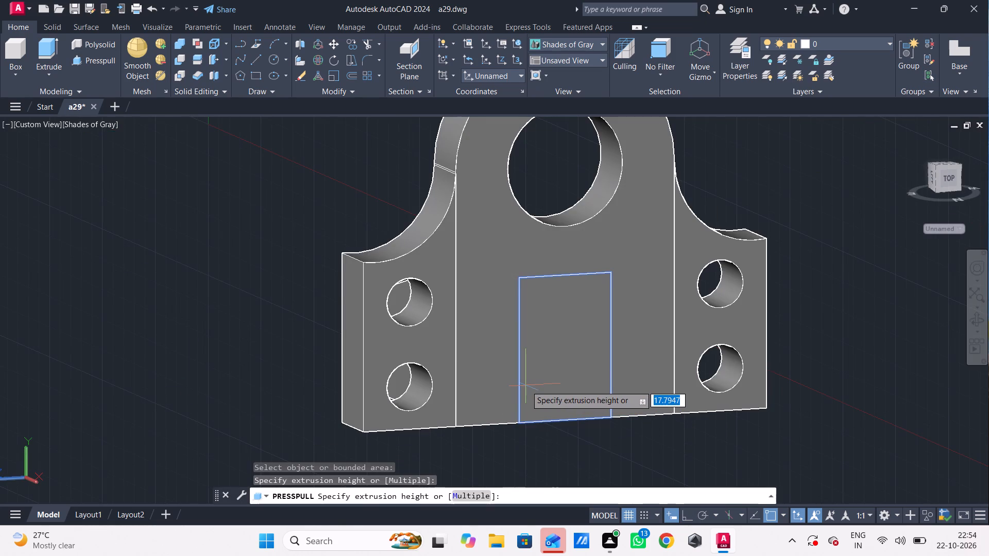
{"action": "middle_click_drag", "start_coordinate": [528, 386], "coordinate": [701, 391], "text": "shift"}
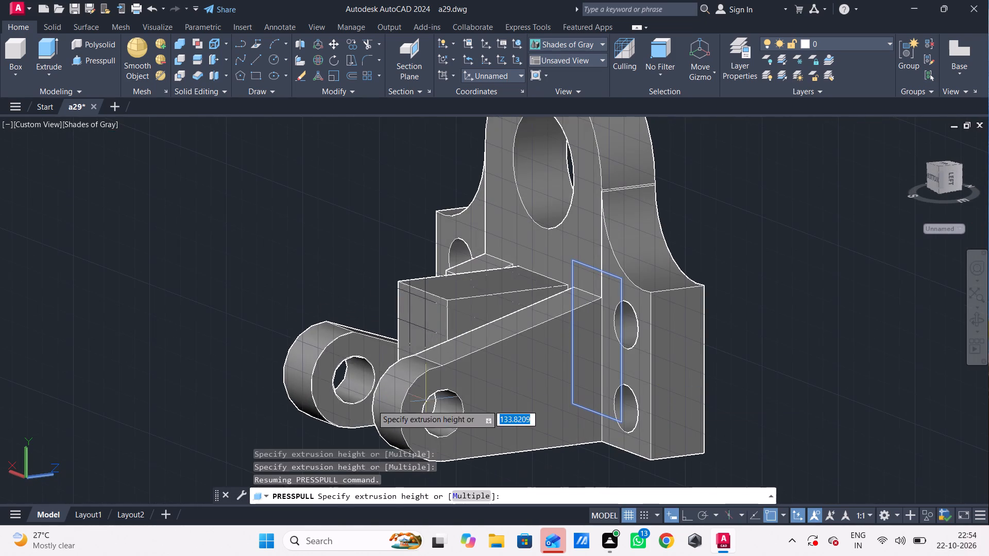
{"action": "type", "text": "-6"}
{"action": "key", "text": "Return"}
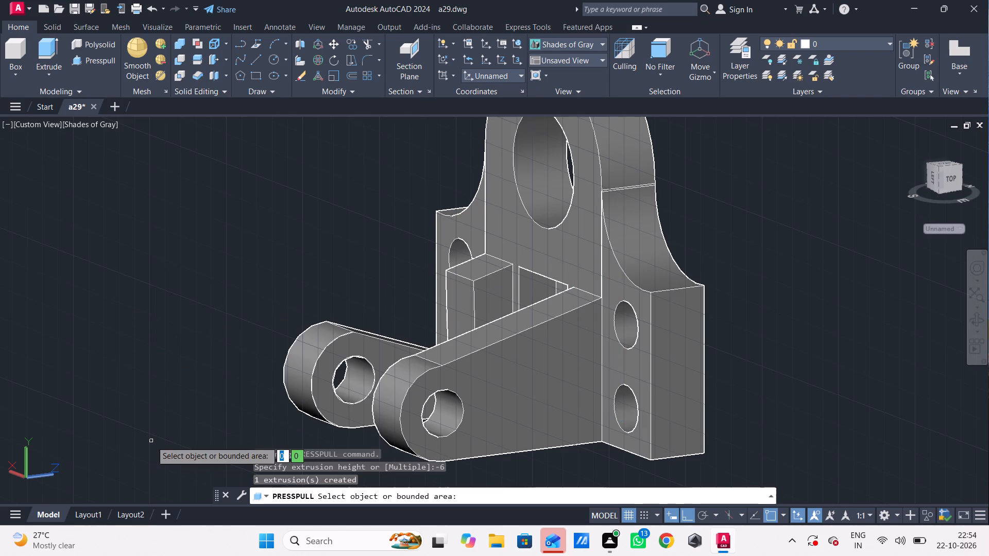
{"action": "middle_click_drag", "start_coordinate": [730, 322], "coordinate": [651, 361], "text": "shift"}
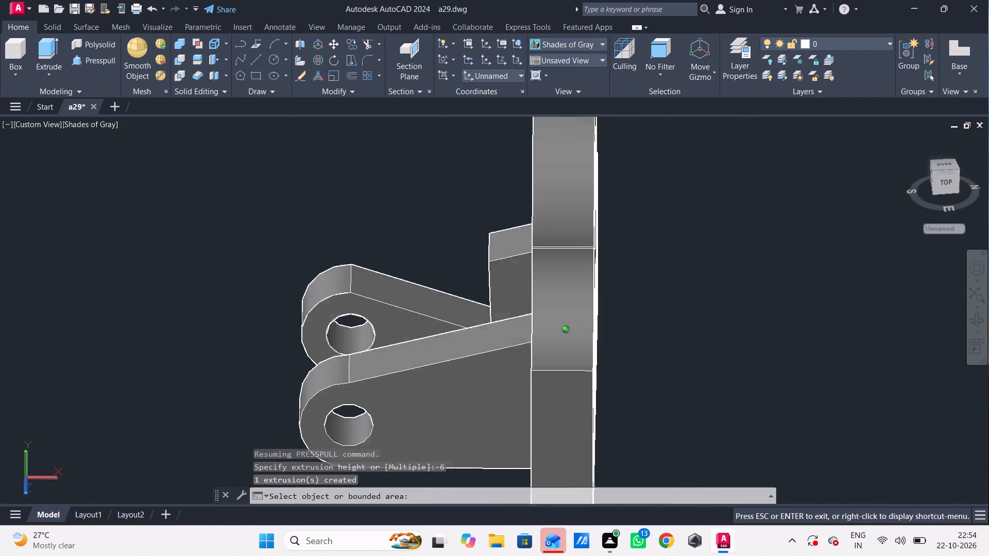
{"action": "middle_click_drag", "start_coordinate": [651, 361], "coordinate": [865, 343], "text": "shift"}
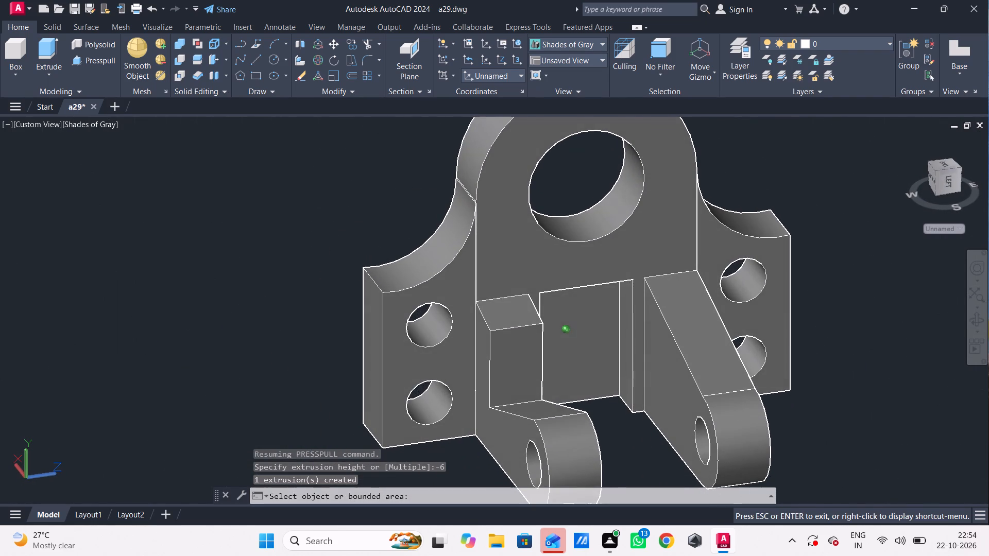
{"action": "key", "text": "Escape"}
Examine the whole bracket, with its arms and slot, from several angles.
{"action": "scroll", "coordinate": [856, 372], "scroll_direction": "down", "scroll_amount": 1}
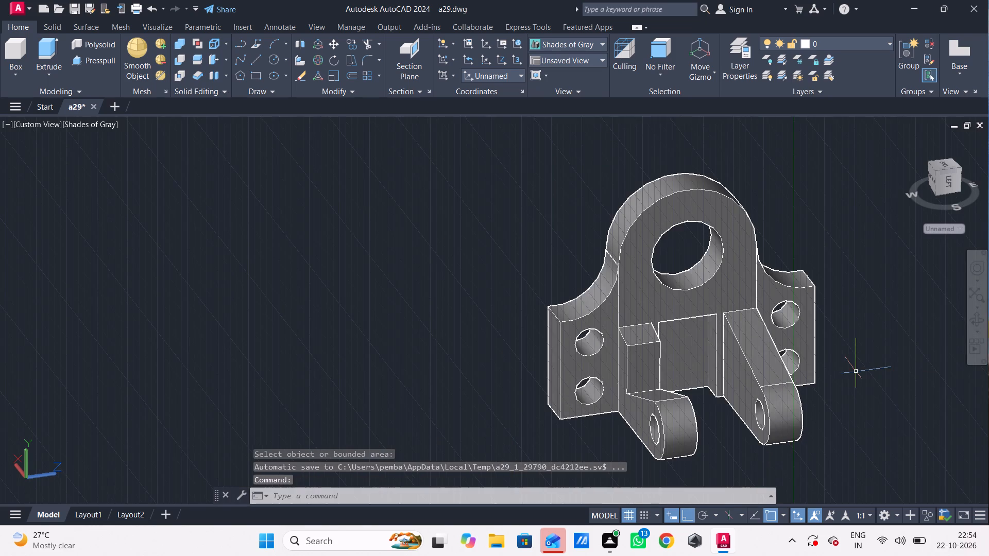
{"action": "middle_click_drag", "start_coordinate": [856, 372], "coordinate": [898, 369], "text": "shift"}
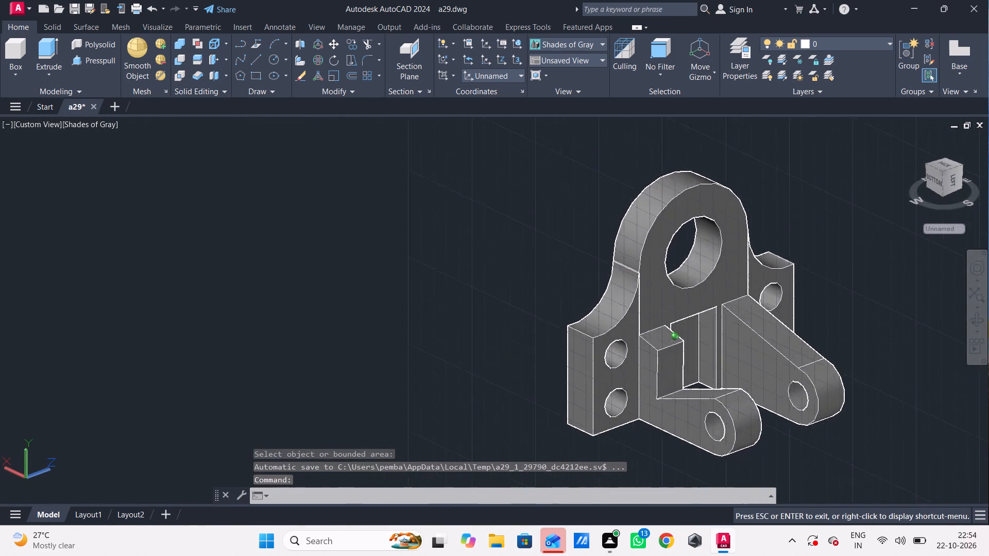
{"action": "middle_click_drag", "start_coordinate": [898, 369], "coordinate": [903, 384], "text": "shift"}
{"action": "middle_click_drag", "start_coordinate": [883, 384], "coordinate": [830, 355]}
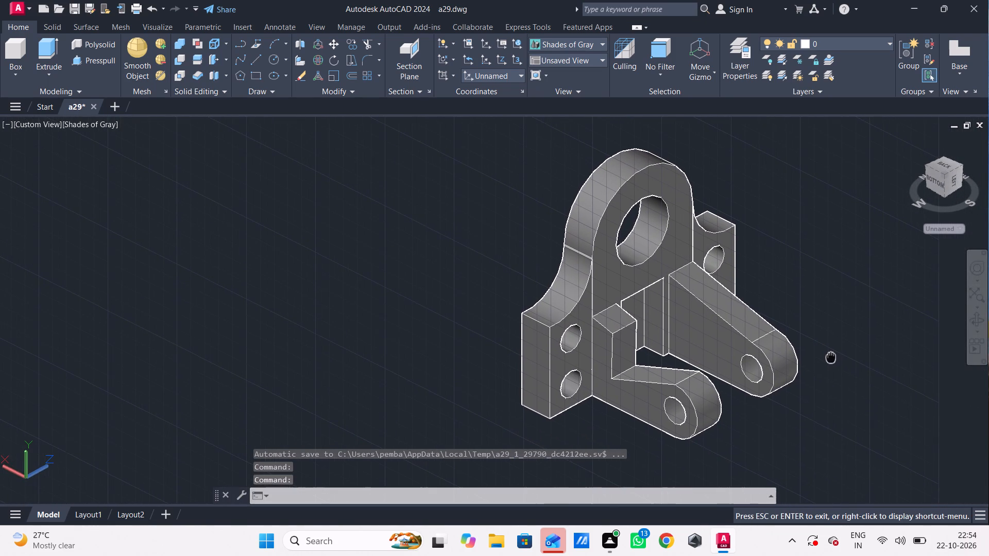
{"action": "middle_click_drag", "start_coordinate": [830, 355], "coordinate": [795, 357]}
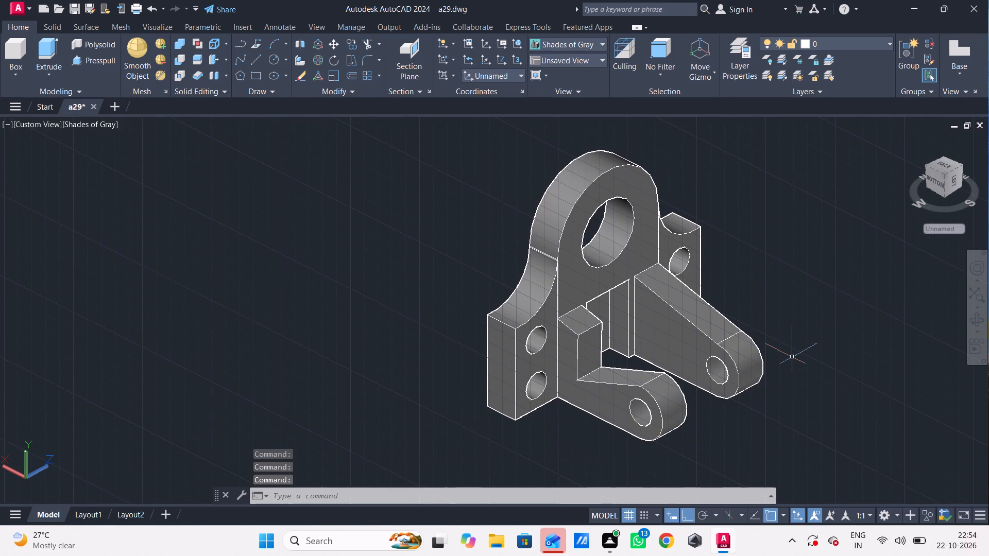
{"action": "middle_click_drag", "start_coordinate": [792, 357], "coordinate": [801, 325], "text": "shift"}
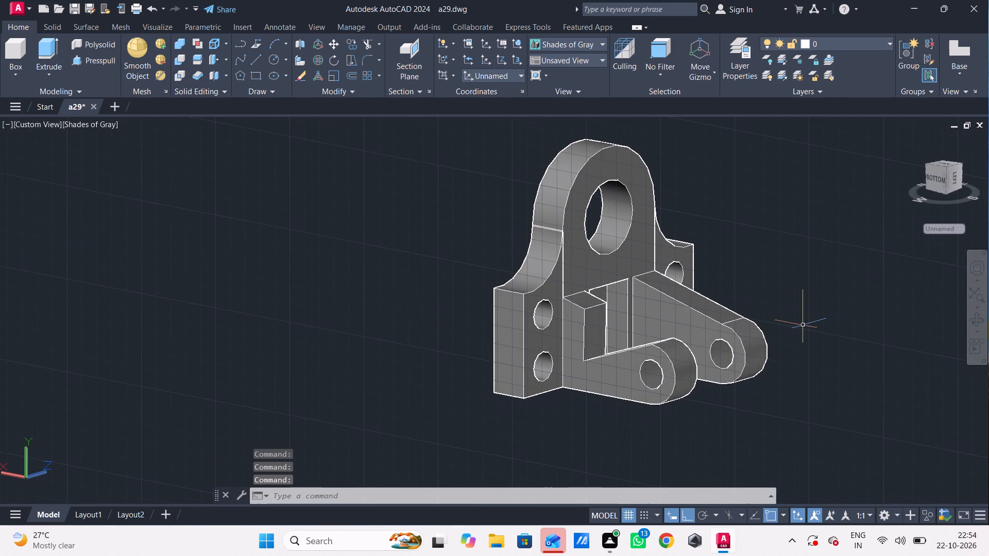
{"action": "middle_click_drag", "start_coordinate": [803, 325], "coordinate": [803, 332], "text": "shift"}
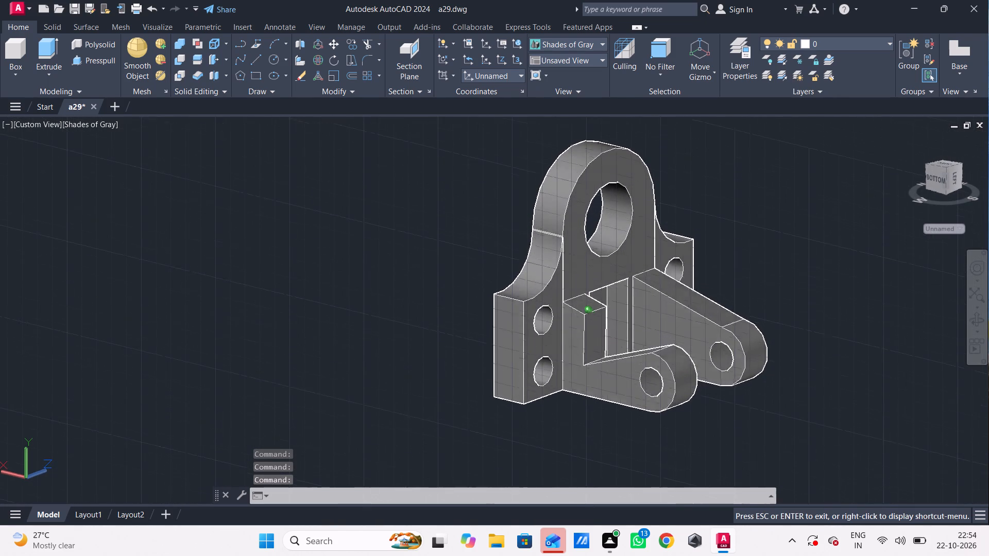
{"action": "middle_click_drag", "start_coordinate": [803, 332], "coordinate": [794, 334], "text": "shift"}
Erase the leftover arm profile and its hole circle lying apart from the bracket.
{"action": "scroll", "coordinate": [794, 334], "scroll_direction": "down", "scroll_amount": 1}
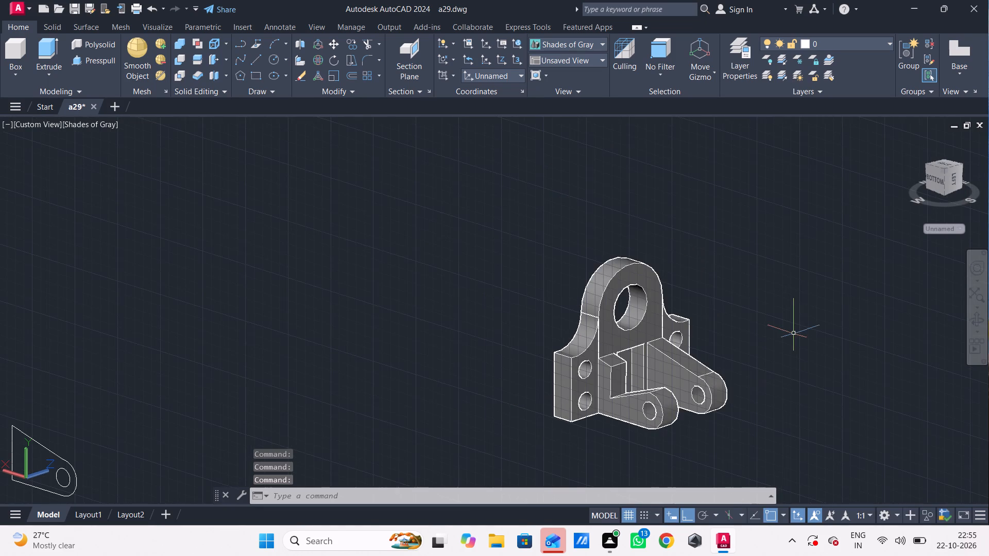
{"action": "middle_click_drag", "start_coordinate": [794, 334], "coordinate": [742, 279]}
{"action": "scroll", "coordinate": [742, 279], "scroll_direction": "down", "scroll_amount": 3}
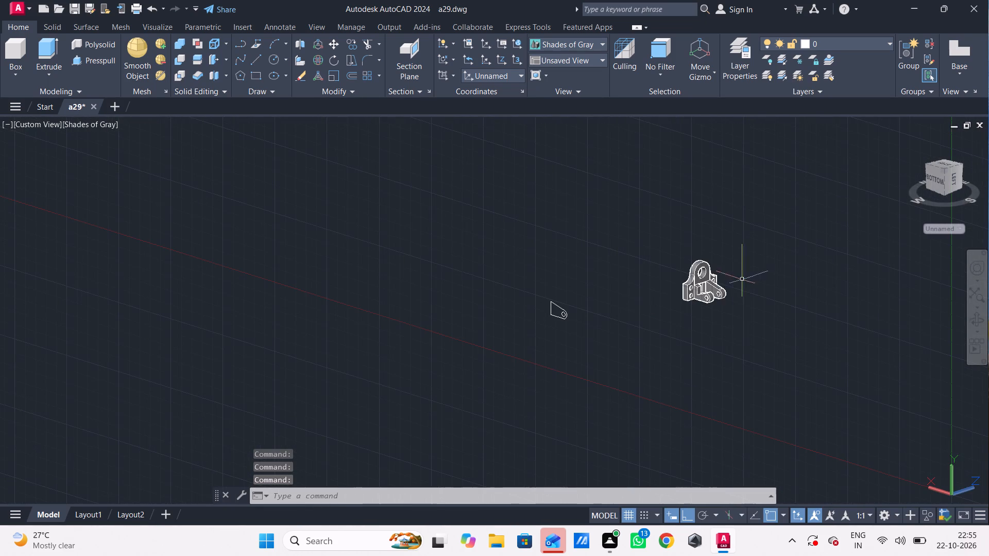
{"action": "left_click", "coordinate": [598, 292]}
{"action": "left_click", "coordinate": [467, 390]}
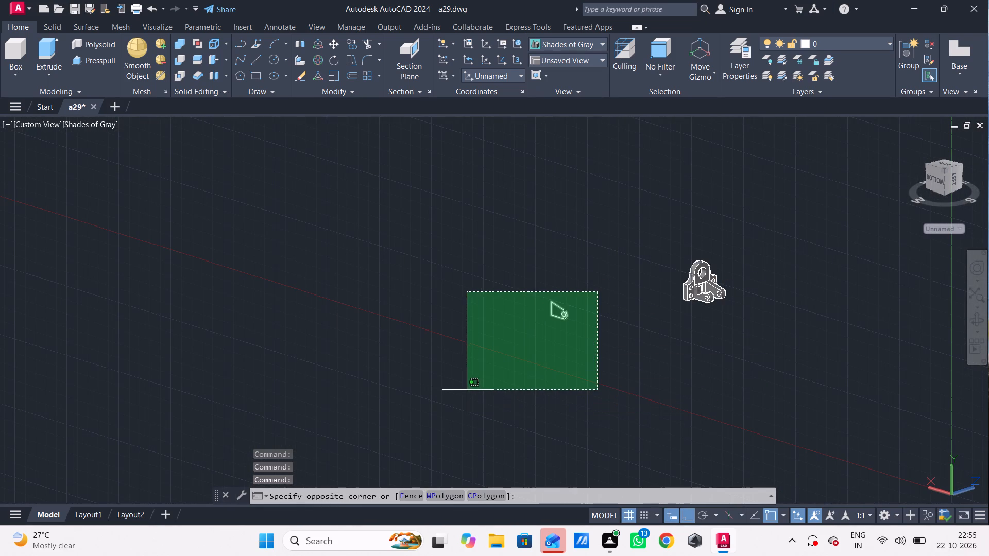
{"action": "key", "text": "Delete"}
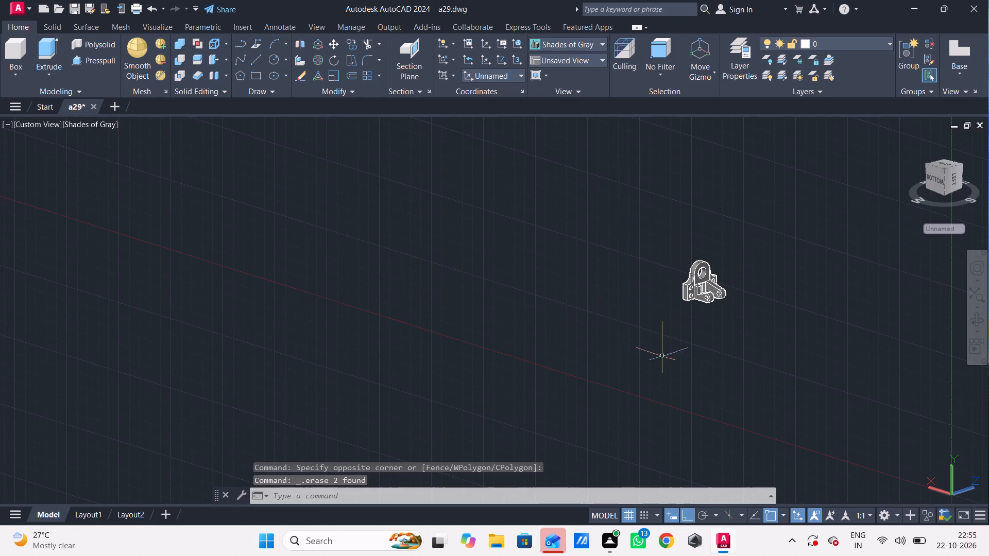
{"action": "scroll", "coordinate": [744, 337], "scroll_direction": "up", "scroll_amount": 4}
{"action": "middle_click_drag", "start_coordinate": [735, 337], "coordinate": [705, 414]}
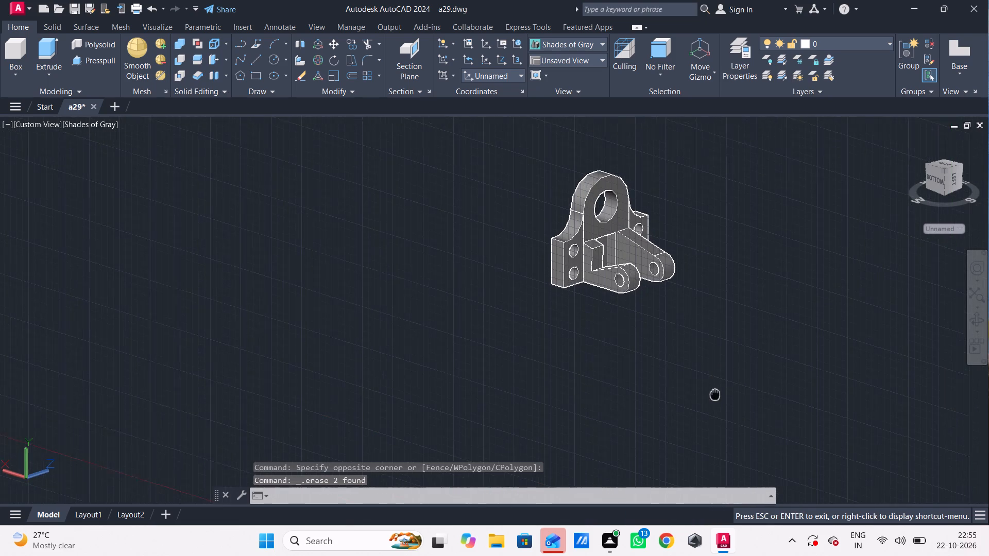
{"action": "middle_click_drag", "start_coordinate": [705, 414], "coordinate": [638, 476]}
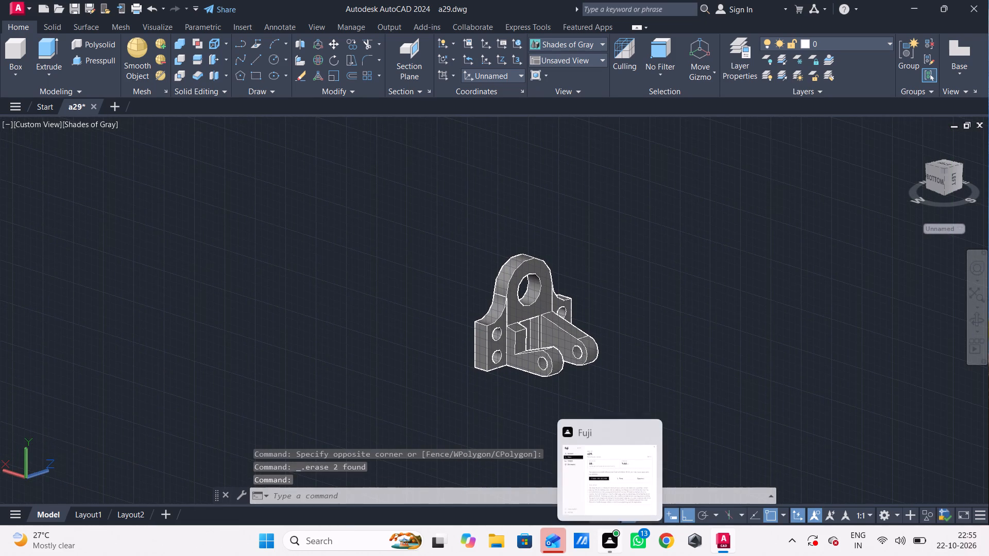
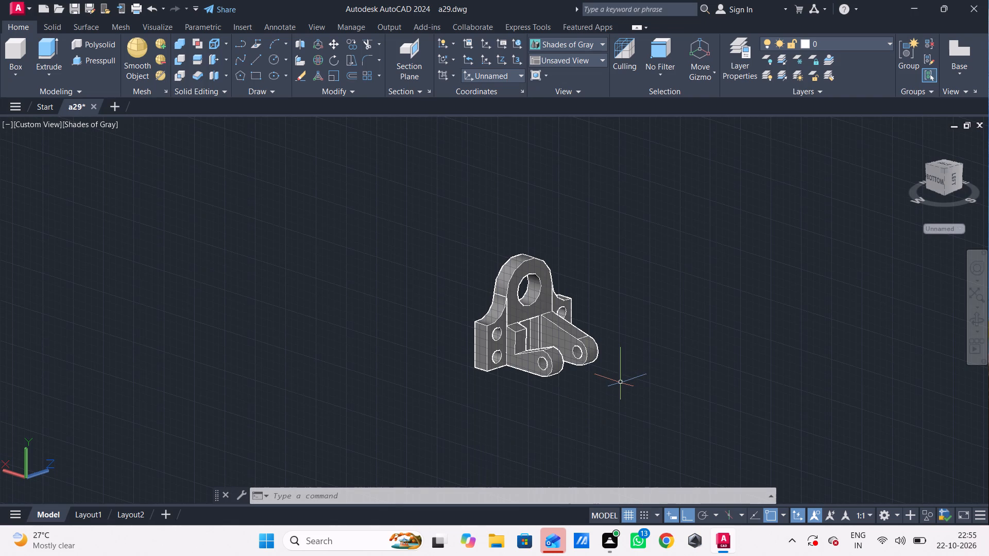
Press-pull the arched plate's raised front face, around the large hole, outward by 6.
{"action": "scroll", "coordinate": [540, 310], "scroll_direction": "up", "scroll_amount": 2}
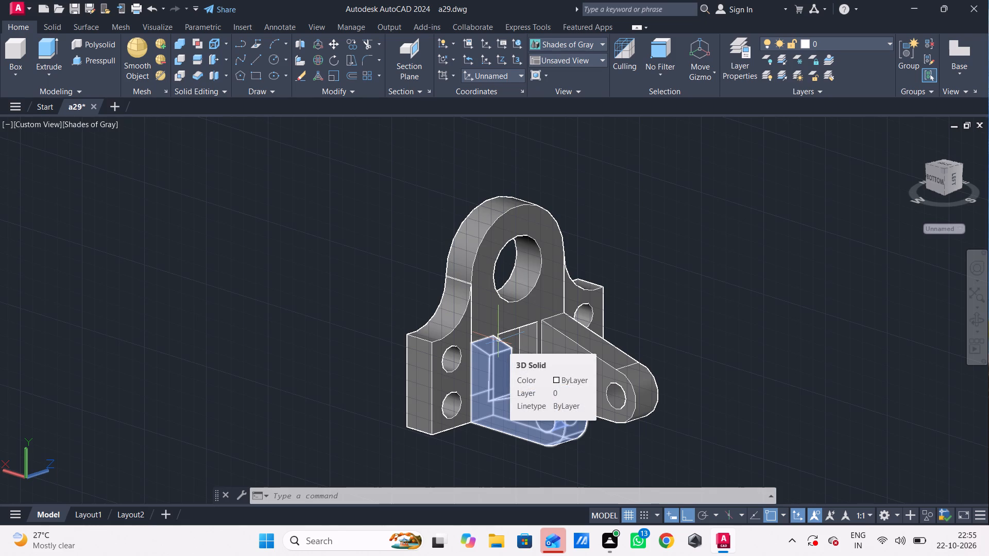
{"action": "left_click", "coordinate": [105, 61]}
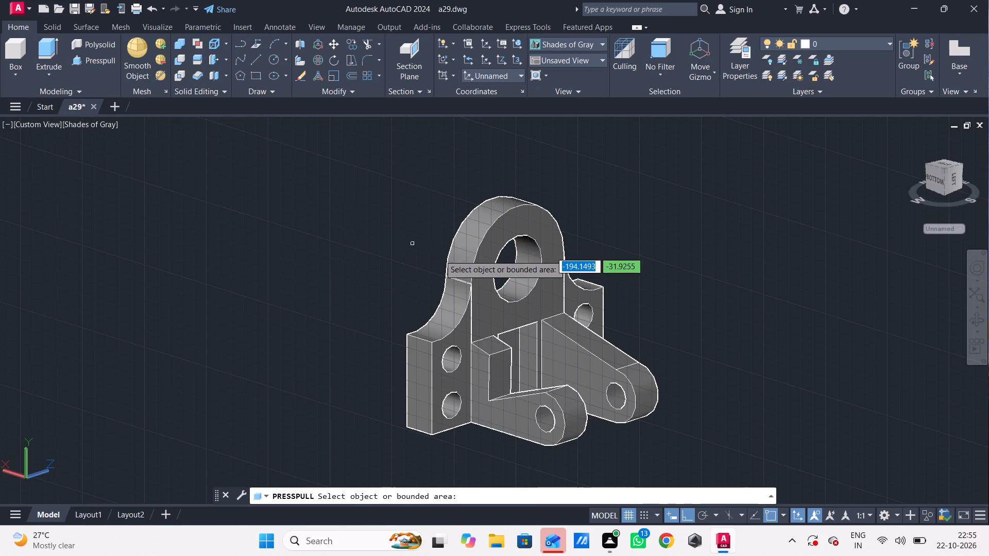
{"action": "left_click", "coordinate": [482, 274]}
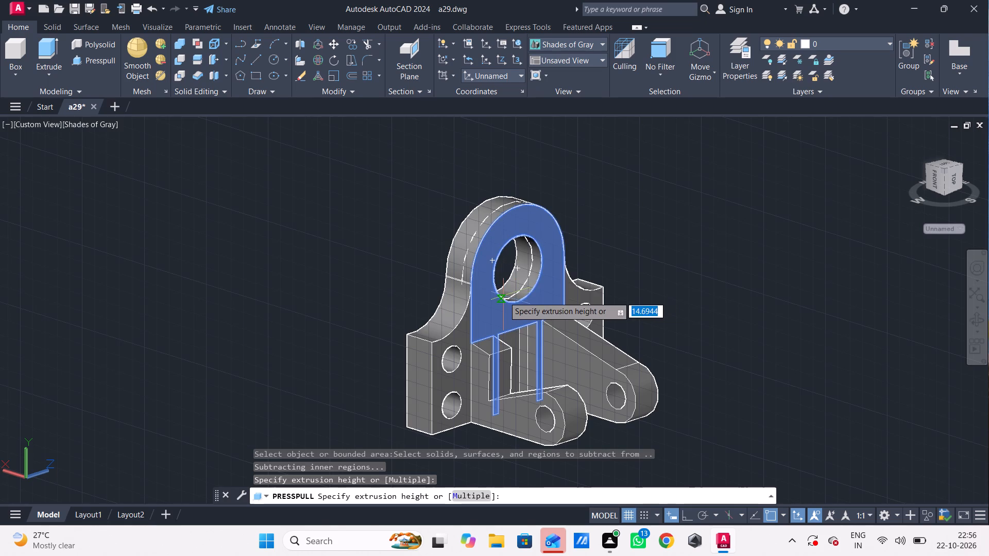
{"action": "key", "text": "Escape"}
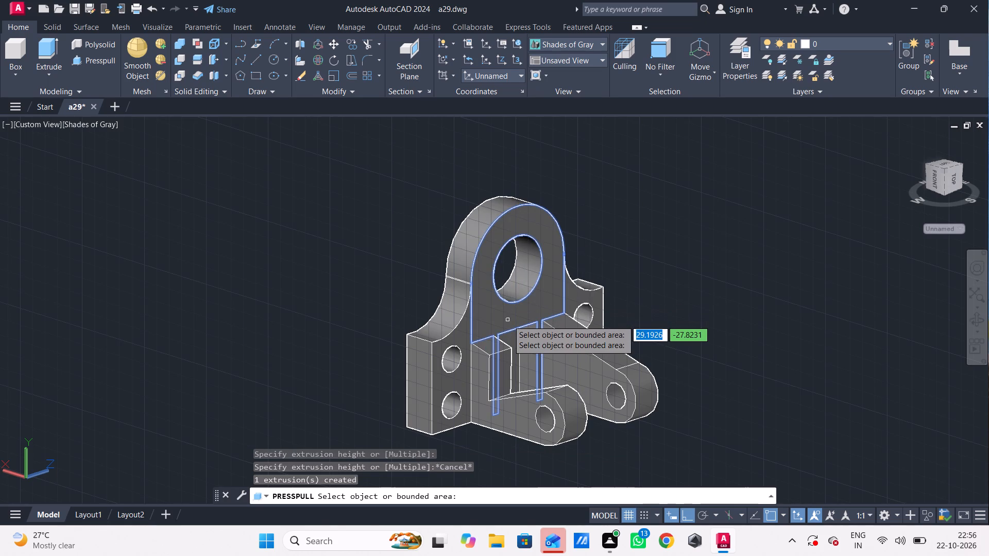
{"action": "left_click", "coordinate": [508, 320]}
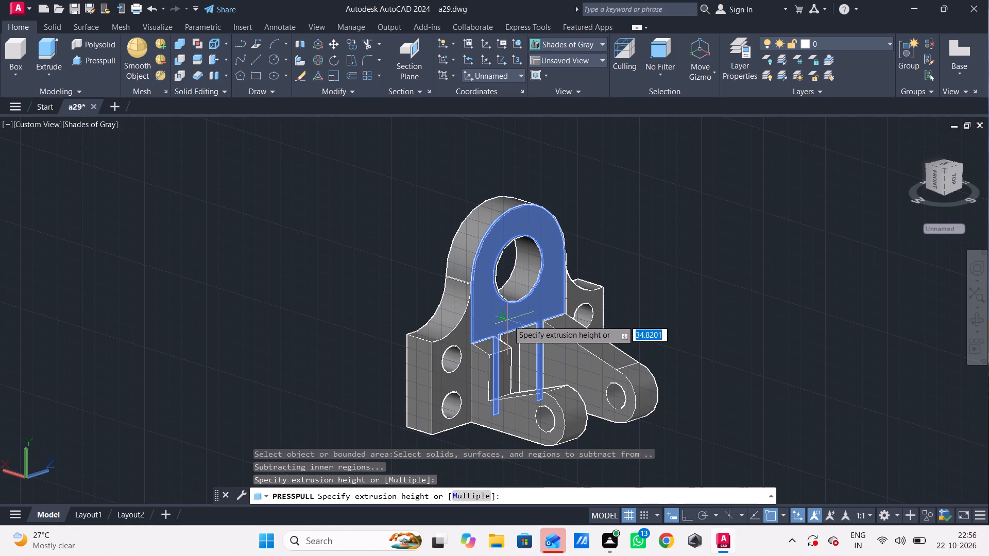
{"action": "key", "text": "x"}
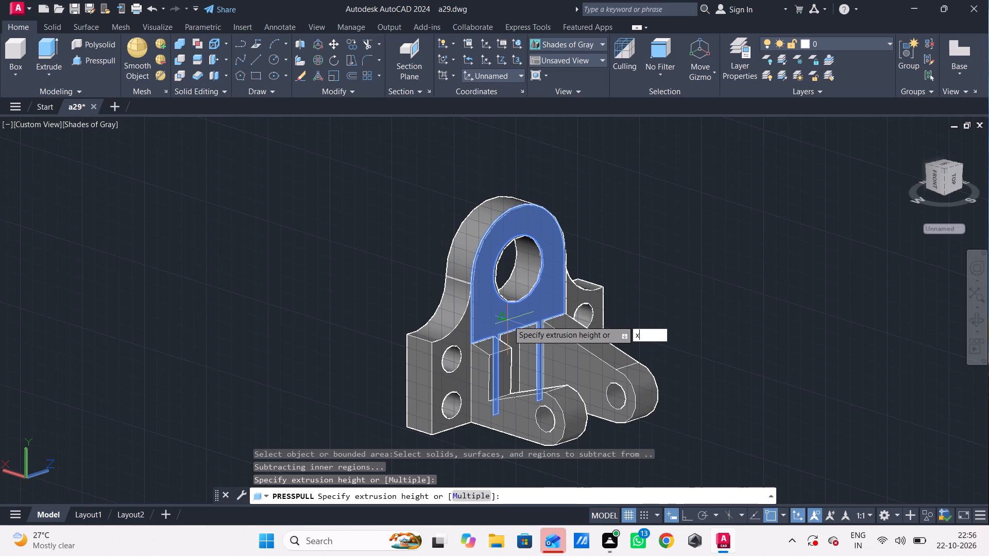
{"action": "key", "text": "Escape"}
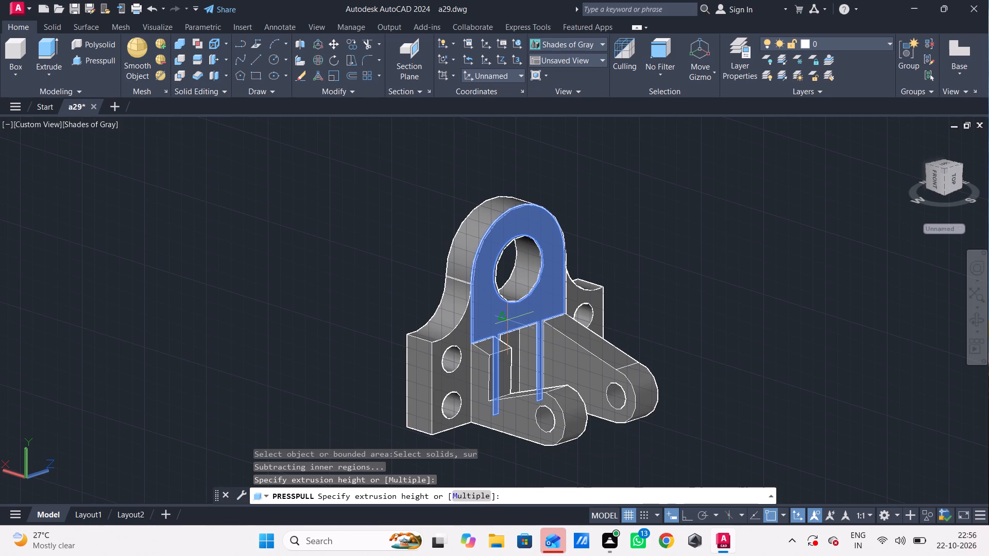
{"action": "left_click", "coordinate": [555, 294]}
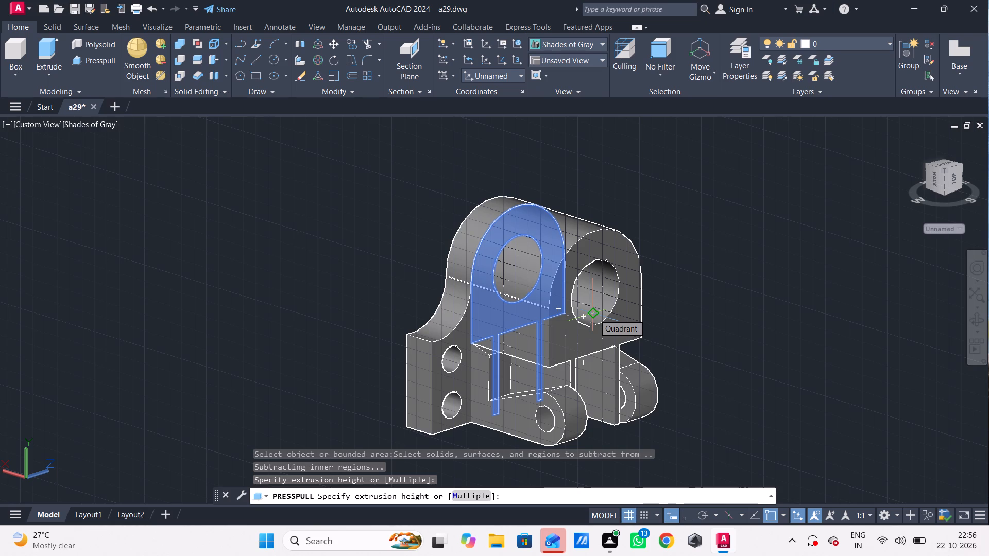
{"action": "key", "text": "6"}
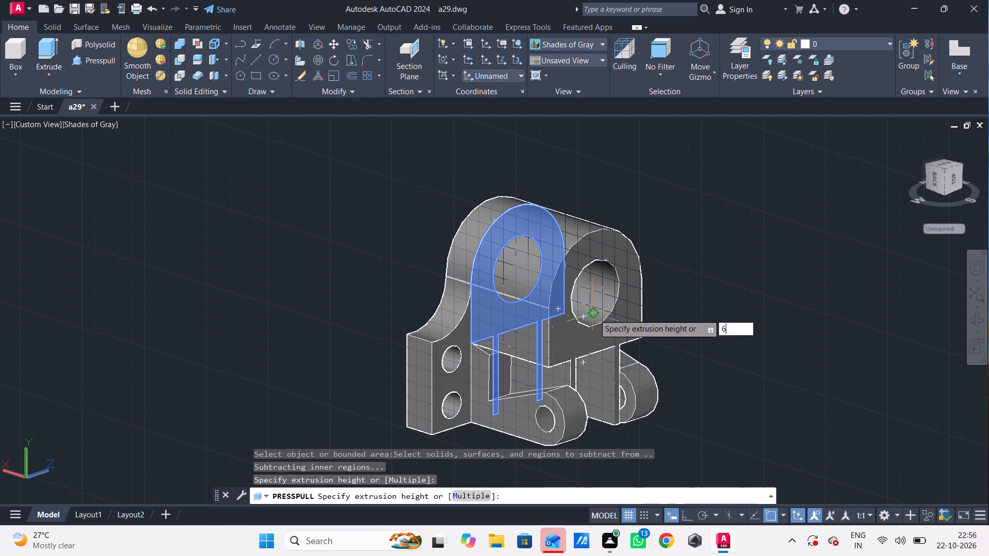
{"action": "key", "text": "Return"}
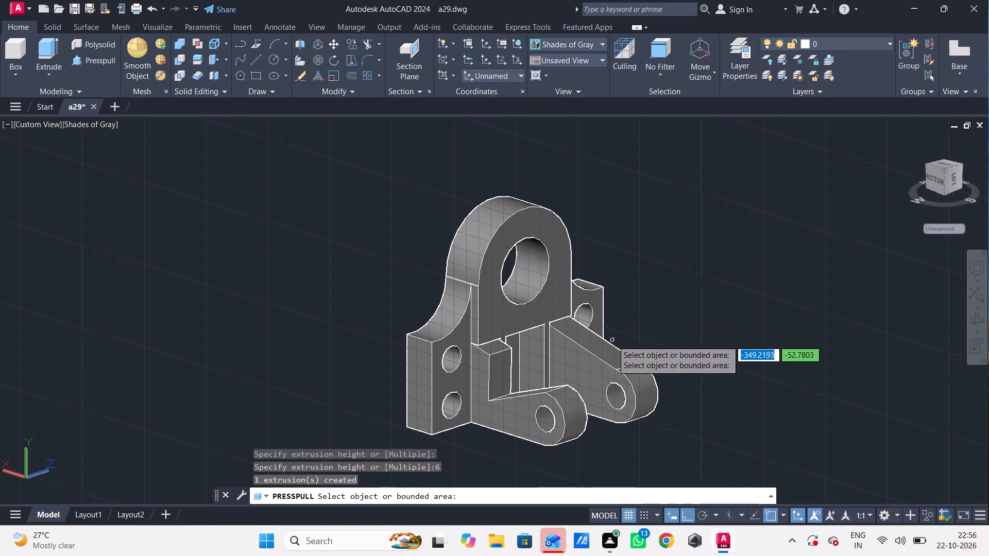
{"action": "key", "text": "Escape"}
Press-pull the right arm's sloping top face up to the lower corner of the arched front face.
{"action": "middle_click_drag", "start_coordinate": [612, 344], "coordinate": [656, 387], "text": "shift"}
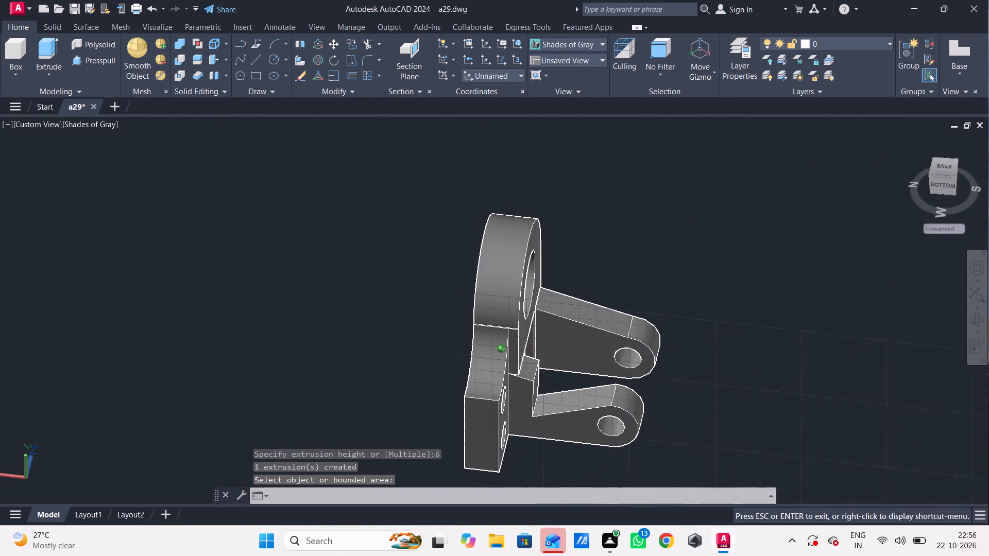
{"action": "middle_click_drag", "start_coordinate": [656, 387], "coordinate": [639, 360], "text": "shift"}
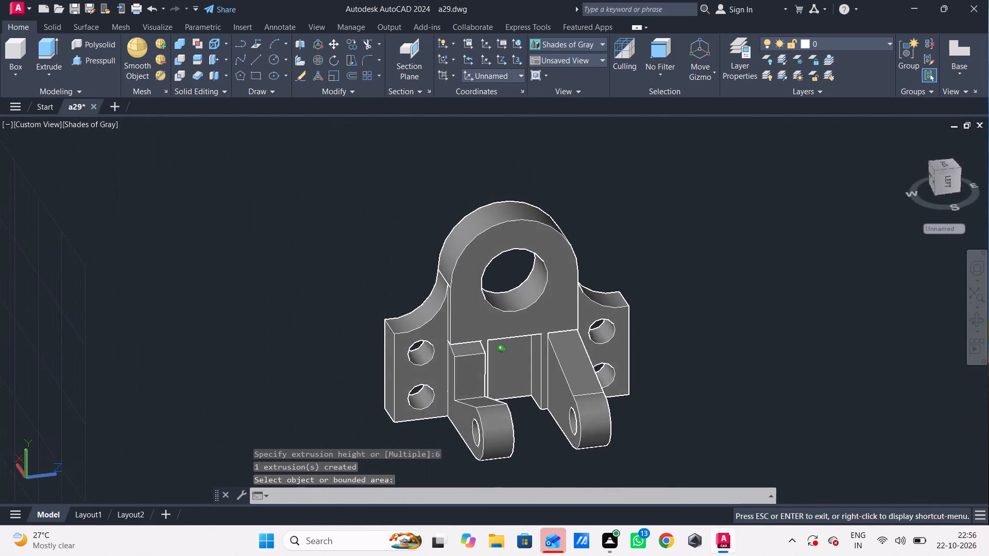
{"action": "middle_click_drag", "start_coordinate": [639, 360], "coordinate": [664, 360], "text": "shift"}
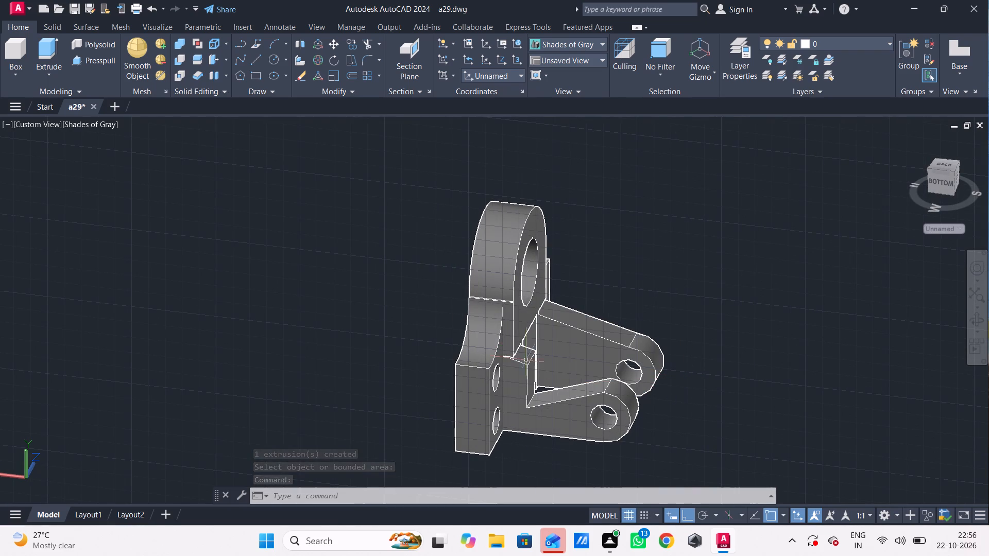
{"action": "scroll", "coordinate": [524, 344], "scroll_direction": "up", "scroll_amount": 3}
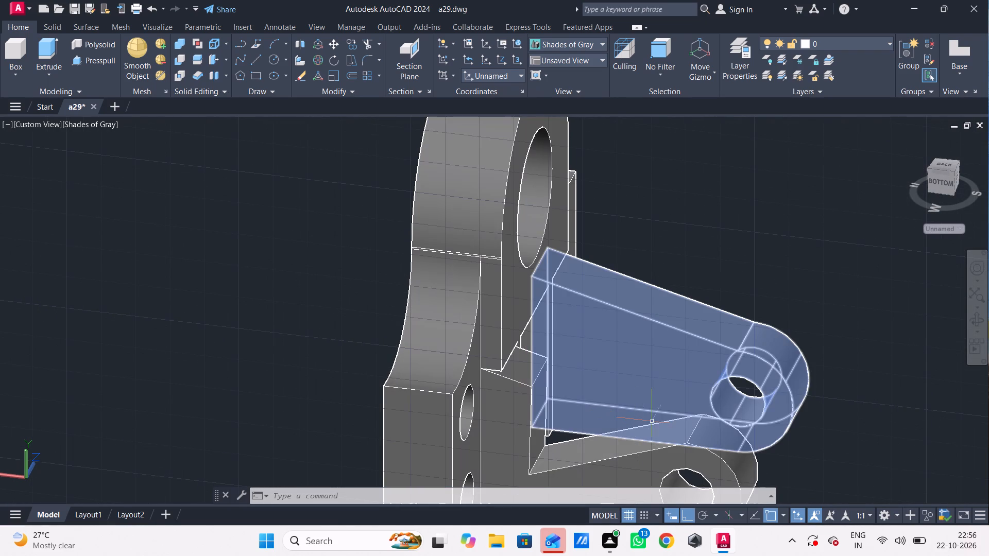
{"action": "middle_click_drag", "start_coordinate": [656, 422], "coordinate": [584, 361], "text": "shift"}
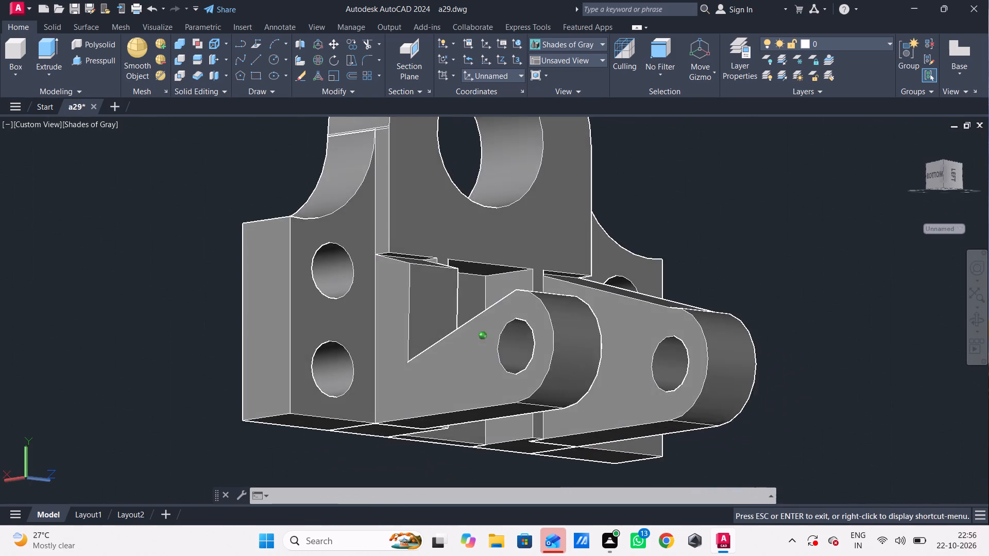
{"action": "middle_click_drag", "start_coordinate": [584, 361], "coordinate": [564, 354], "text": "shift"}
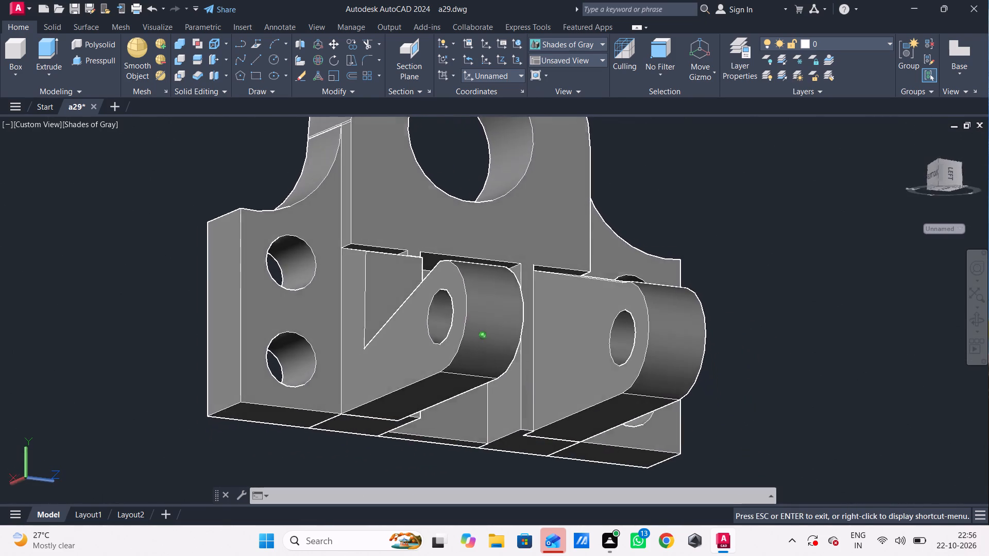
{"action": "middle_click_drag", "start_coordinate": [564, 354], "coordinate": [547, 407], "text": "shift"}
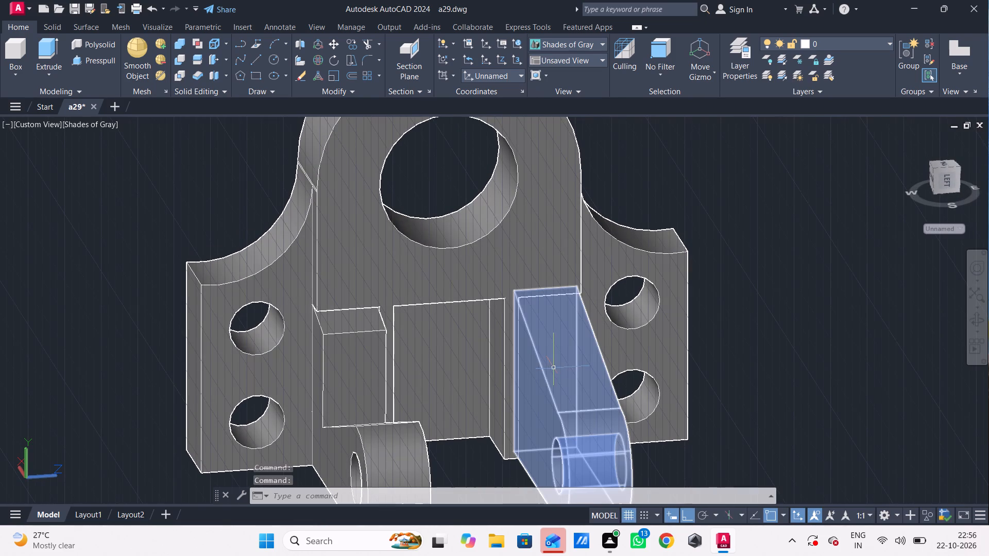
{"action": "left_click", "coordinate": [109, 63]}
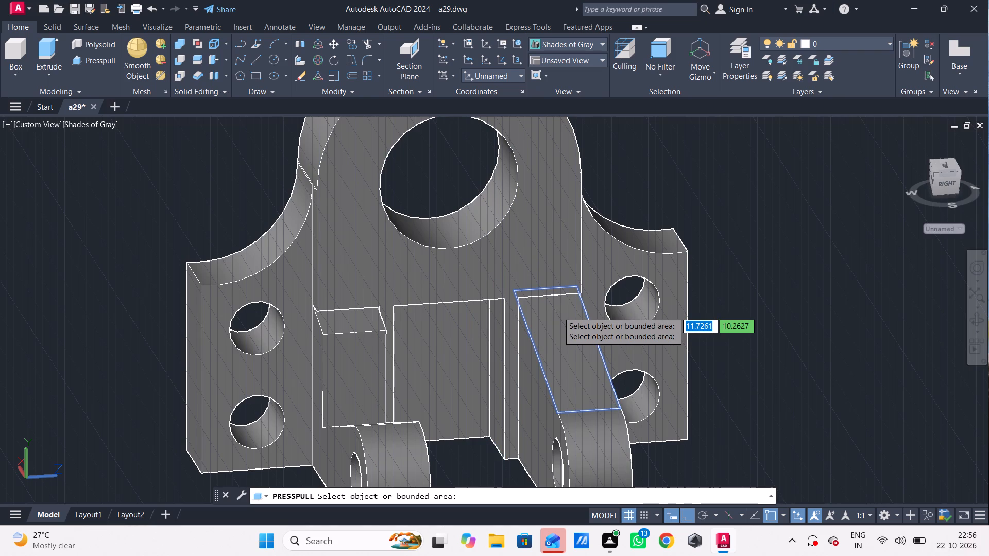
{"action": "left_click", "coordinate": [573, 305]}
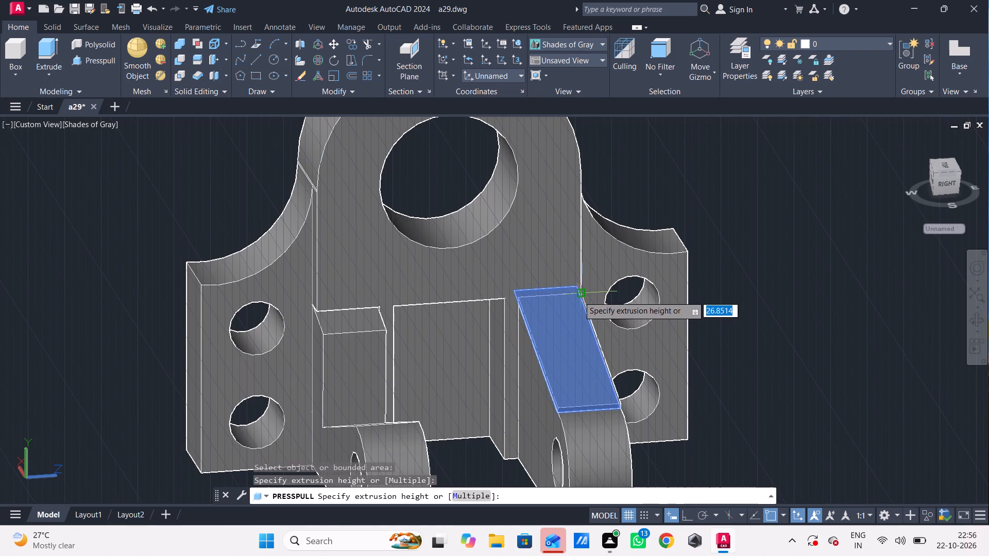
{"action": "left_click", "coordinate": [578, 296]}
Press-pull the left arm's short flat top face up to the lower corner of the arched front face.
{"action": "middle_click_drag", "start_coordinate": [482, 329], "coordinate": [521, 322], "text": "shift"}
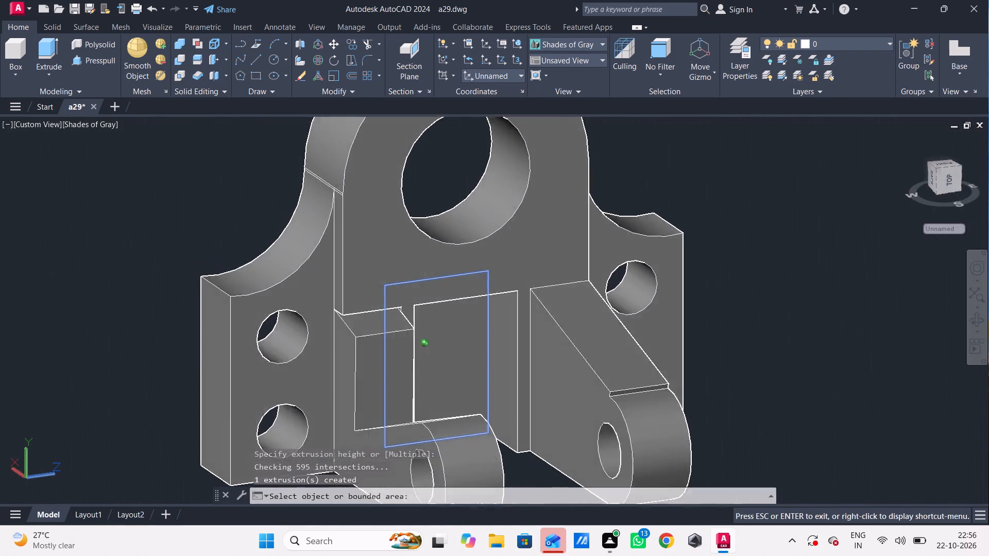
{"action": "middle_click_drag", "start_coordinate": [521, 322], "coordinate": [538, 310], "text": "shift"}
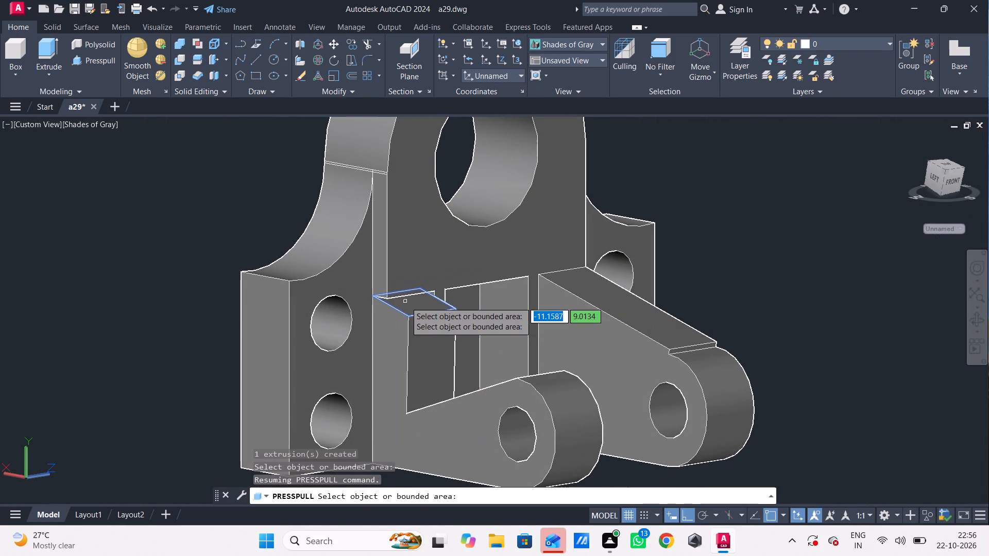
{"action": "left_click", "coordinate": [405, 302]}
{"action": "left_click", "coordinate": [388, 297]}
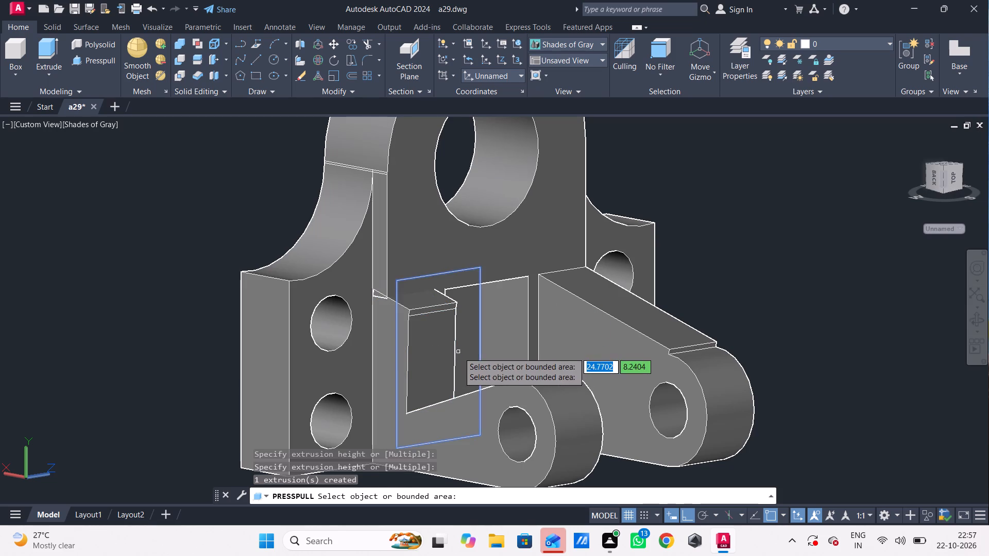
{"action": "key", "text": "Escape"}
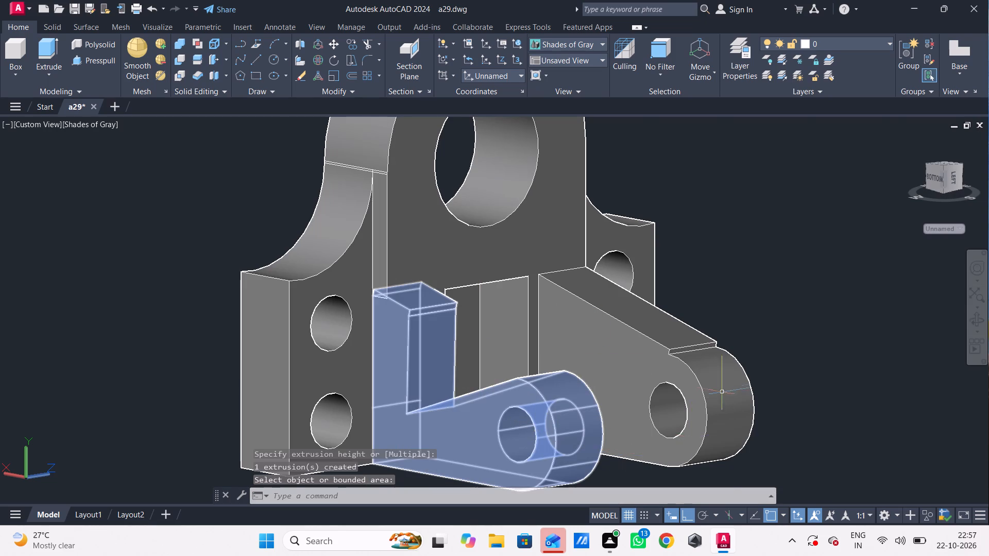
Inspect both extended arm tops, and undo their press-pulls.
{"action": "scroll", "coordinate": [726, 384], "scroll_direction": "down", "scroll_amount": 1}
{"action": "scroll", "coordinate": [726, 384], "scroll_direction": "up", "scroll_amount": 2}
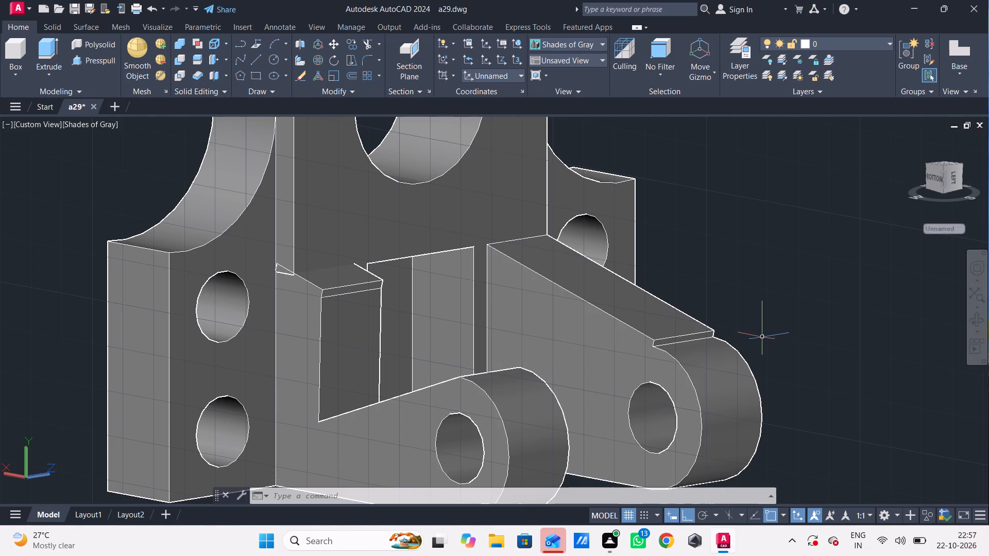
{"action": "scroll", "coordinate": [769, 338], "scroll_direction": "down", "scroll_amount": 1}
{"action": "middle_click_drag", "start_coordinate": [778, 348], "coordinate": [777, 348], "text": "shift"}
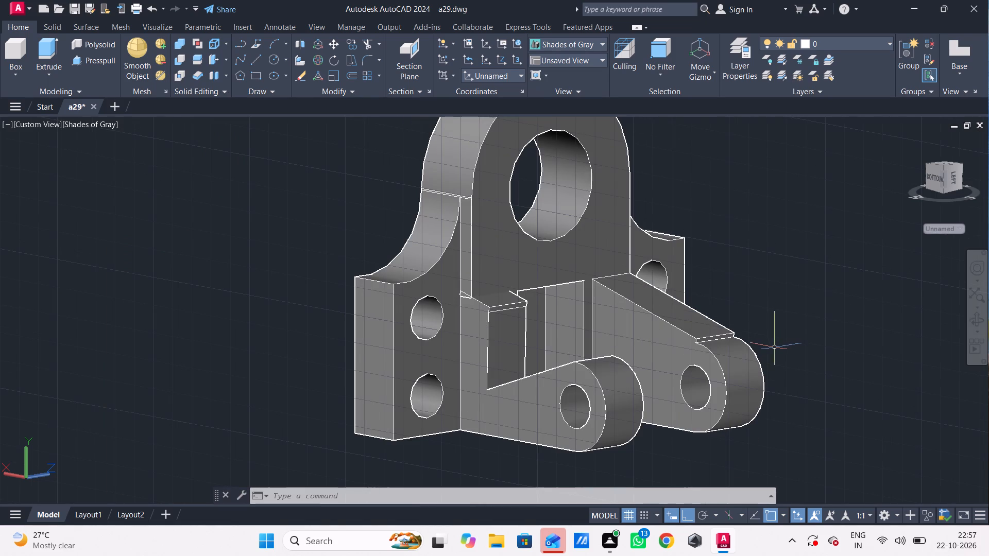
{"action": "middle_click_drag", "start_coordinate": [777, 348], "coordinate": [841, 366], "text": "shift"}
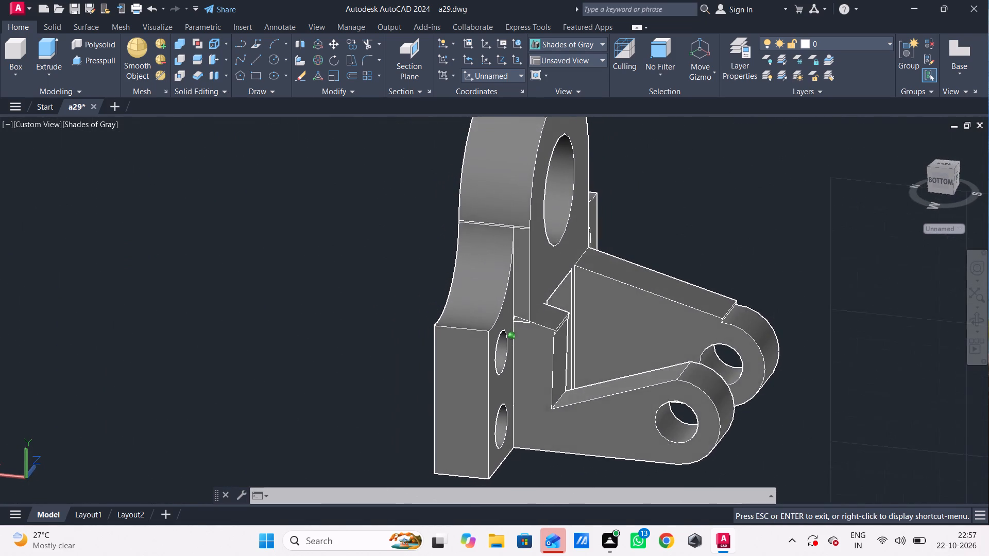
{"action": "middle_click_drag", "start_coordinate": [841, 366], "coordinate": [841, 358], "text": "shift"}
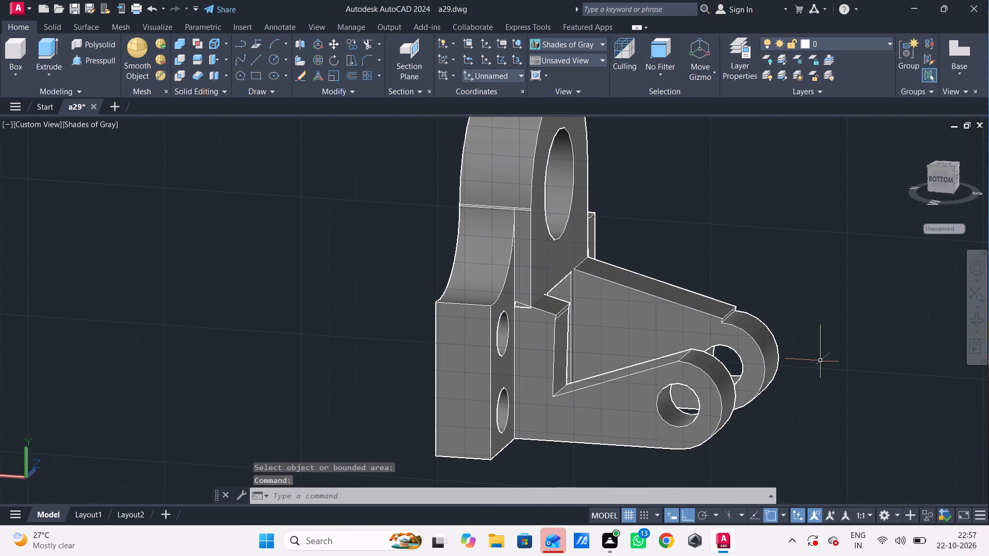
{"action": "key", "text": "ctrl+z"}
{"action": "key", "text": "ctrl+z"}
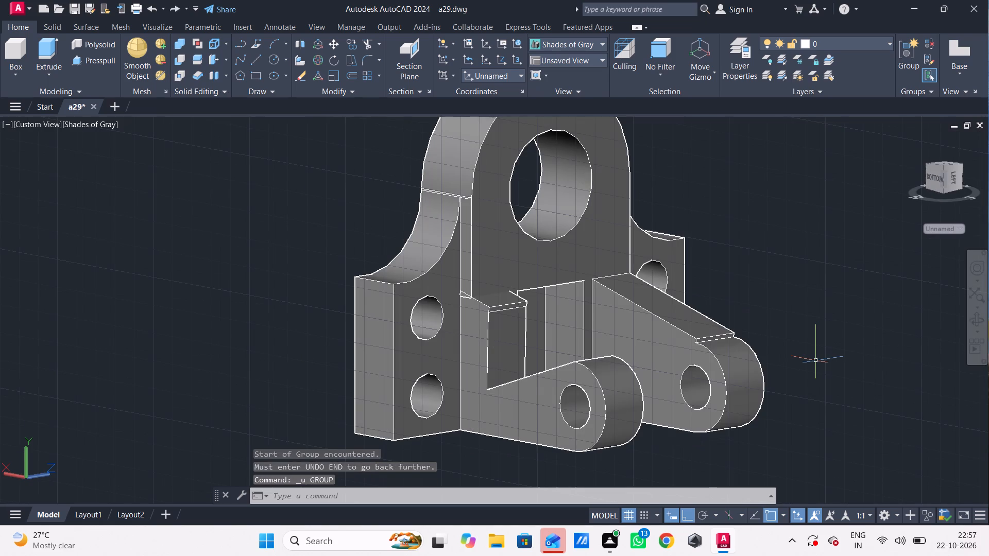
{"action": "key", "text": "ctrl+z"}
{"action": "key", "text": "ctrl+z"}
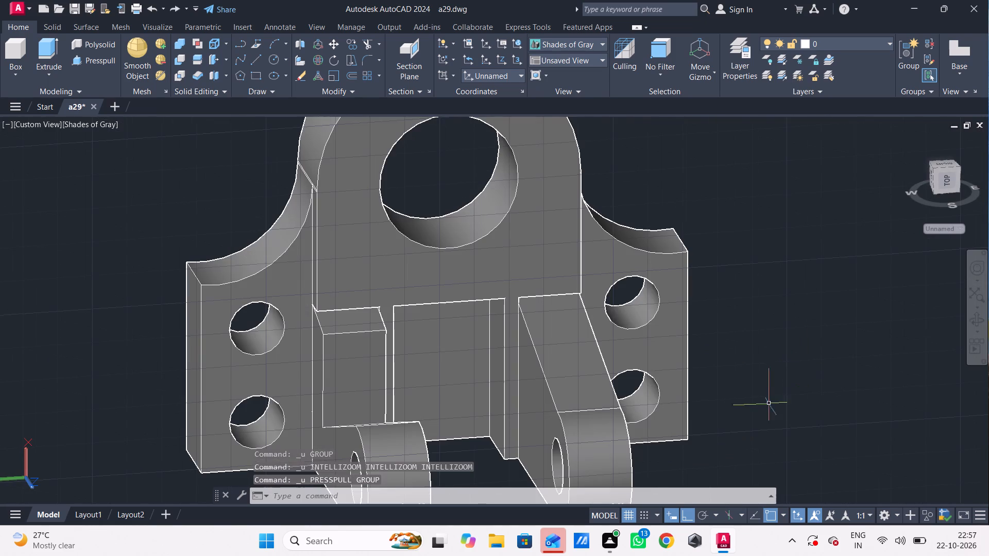
Press-pull only the left arm's short flat top face up to the lower edge of the arched front face.
{"action": "middle_click_drag", "start_coordinate": [752, 414], "coordinate": [830, 393], "text": "shift"}
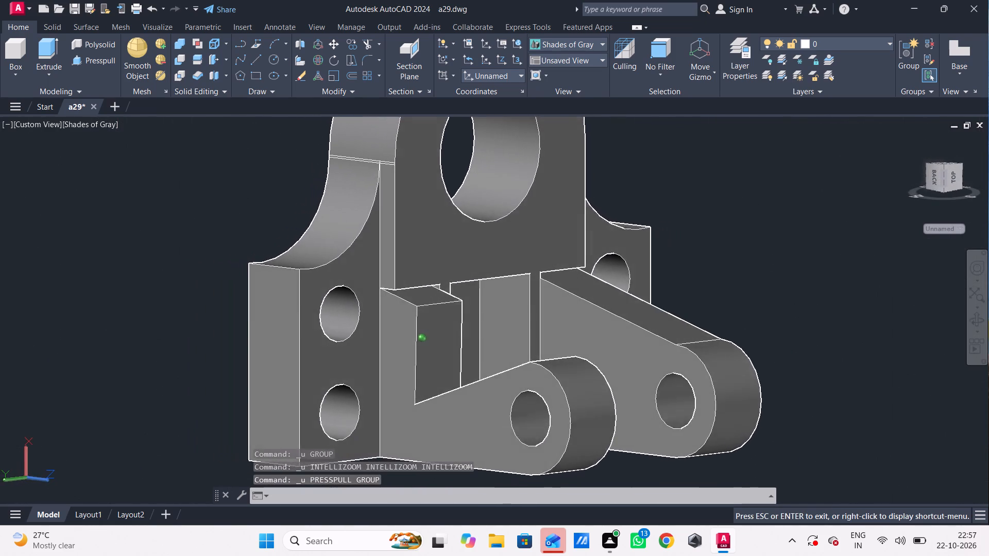
{"action": "middle_click_drag", "start_coordinate": [830, 393], "coordinate": [852, 393], "text": "shift"}
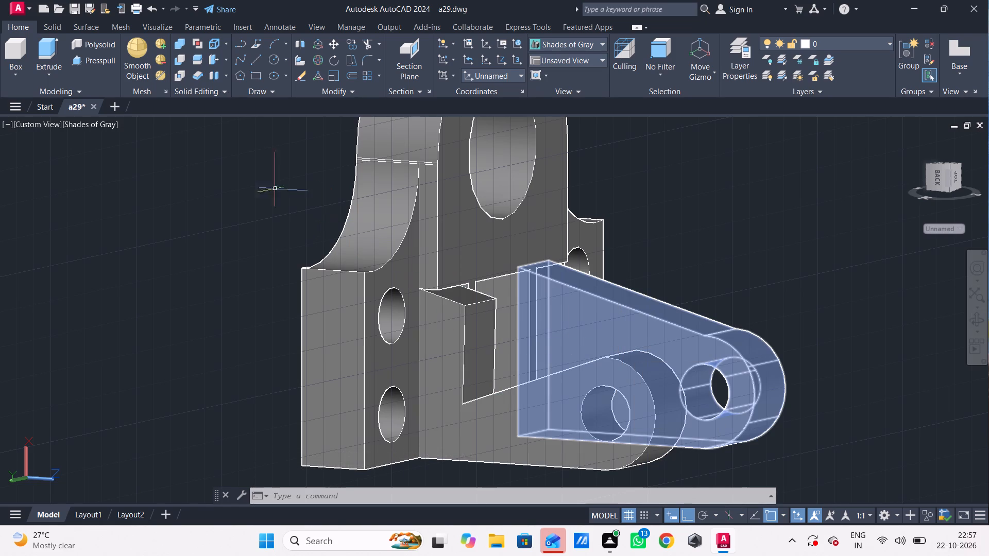
{"action": "left_click", "coordinate": [87, 59]}
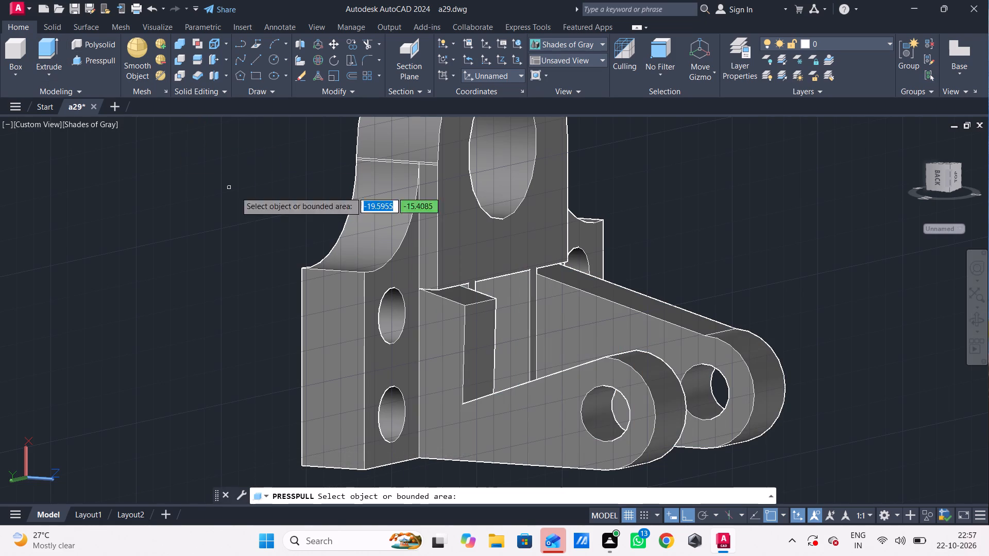
{"action": "left_click", "coordinate": [470, 298]}
{"action": "left_click", "coordinate": [467, 280]}
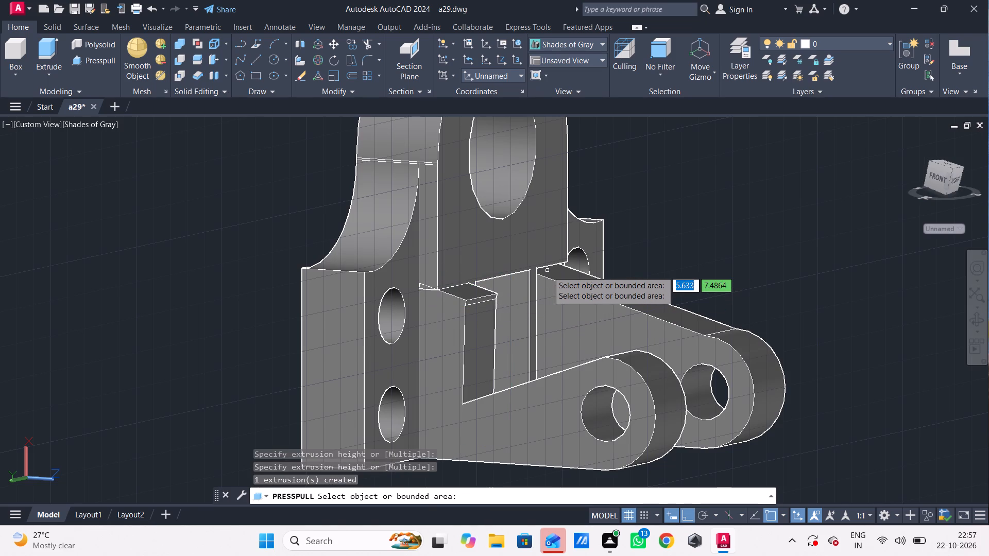
{"action": "middle_click_drag", "start_coordinate": [555, 271], "coordinate": [539, 284], "text": "shift"}
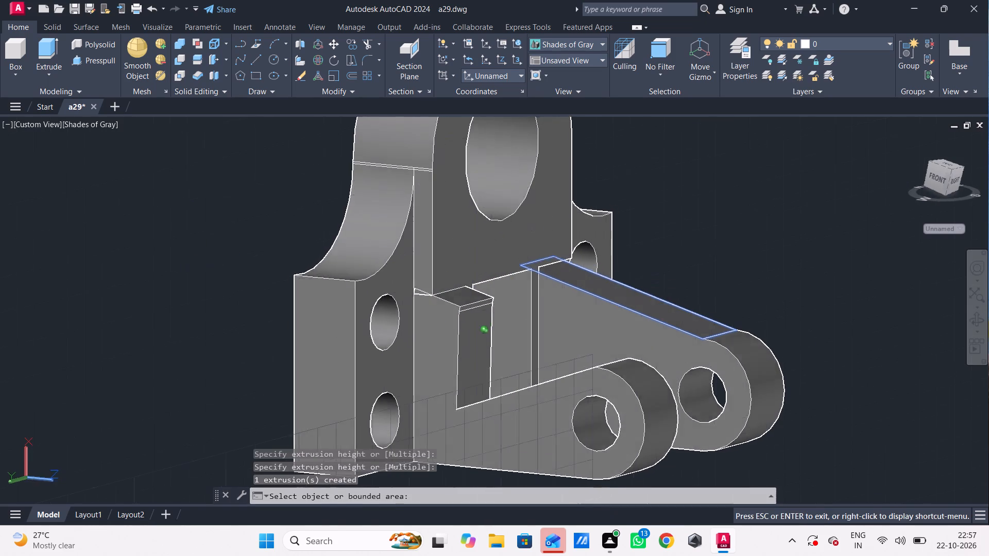
{"action": "middle_click_drag", "start_coordinate": [539, 284], "coordinate": [523, 298], "text": "shift"}
{"action": "scroll", "coordinate": [529, 288], "scroll_direction": "down", "scroll_amount": 1, "text": "shift"}
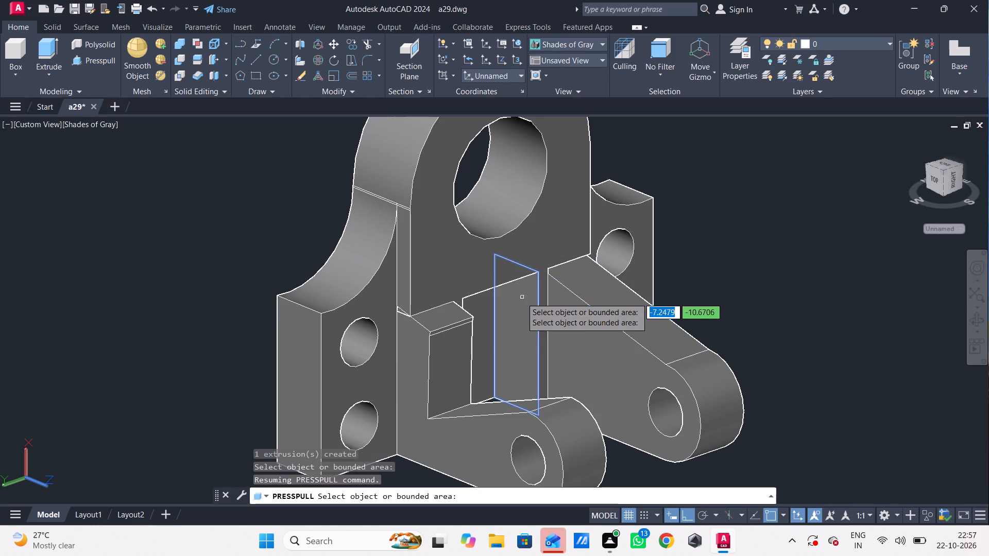
Union all the solids of the bracket, including both front arms, slot panel and arched body, into one solid, and check the joined selection.
{"action": "key", "text": "Escape"}
{"action": "middle_click_drag", "start_coordinate": [564, 337], "coordinate": [578, 352], "text": "shift"}
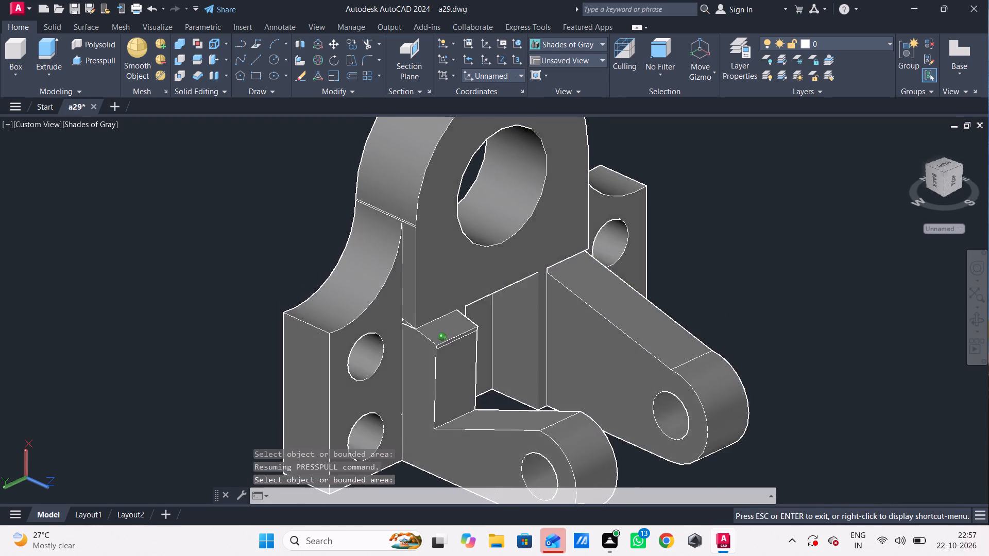
{"action": "middle_click_drag", "start_coordinate": [578, 352], "coordinate": [587, 359], "text": "shift"}
{"action": "scroll", "coordinate": [585, 349], "scroll_direction": "down", "scroll_amount": 1}
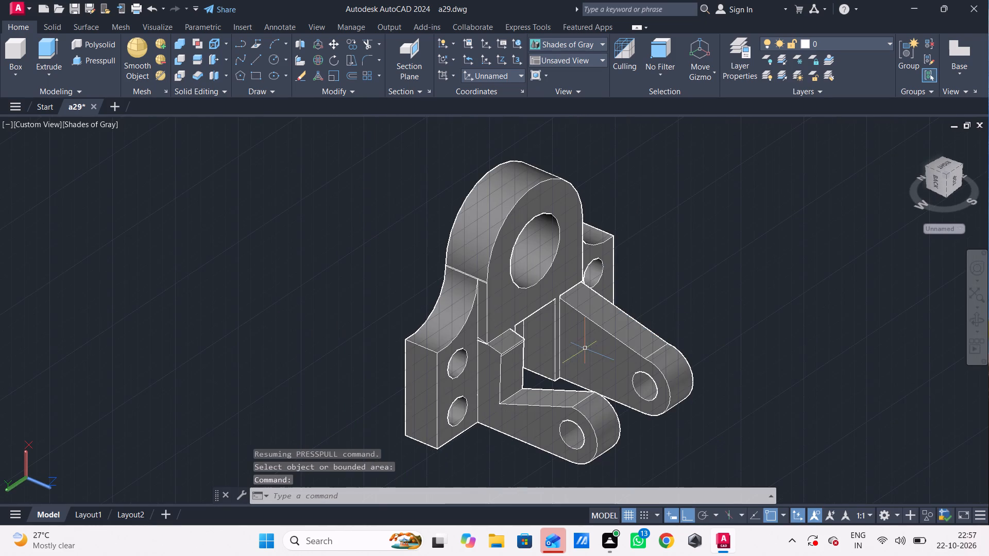
{"action": "middle_click_drag", "start_coordinate": [586, 349], "coordinate": [574, 325]}
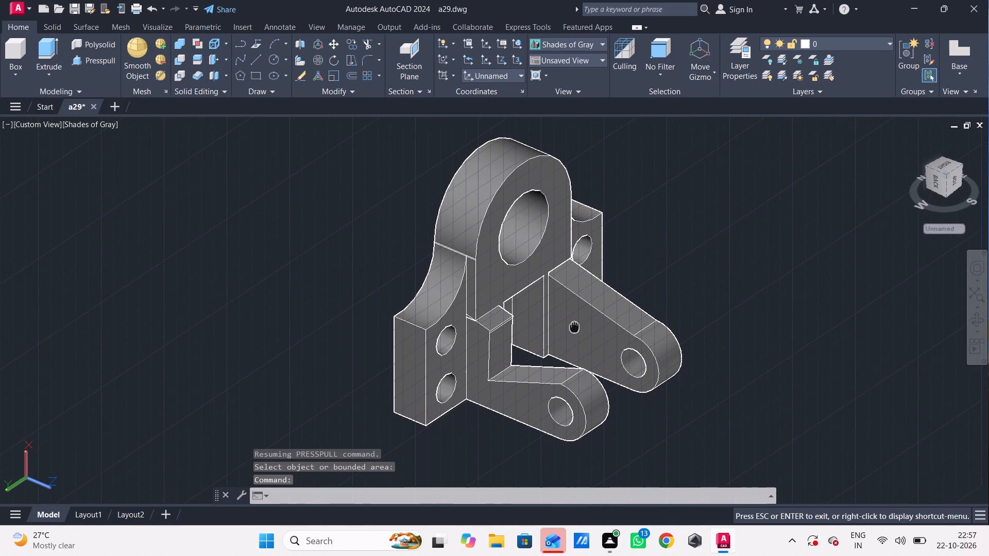
{"action": "middle_click_drag", "start_coordinate": [574, 325], "coordinate": [574, 327]}
{"action": "middle_click_drag", "start_coordinate": [583, 290], "coordinate": [585, 292], "text": "shift"}
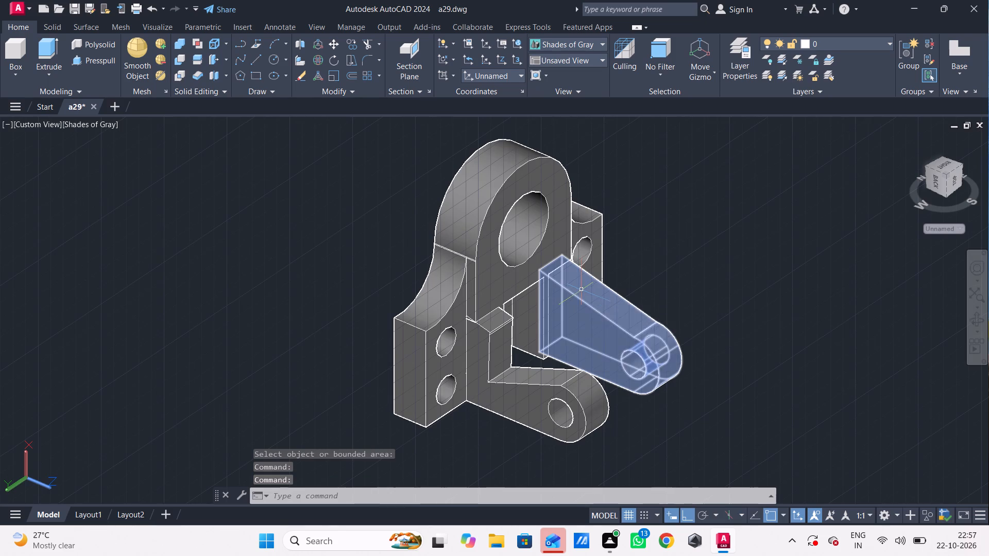
{"action": "middle_click_drag", "start_coordinate": [585, 292], "coordinate": [570, 297], "text": "shift"}
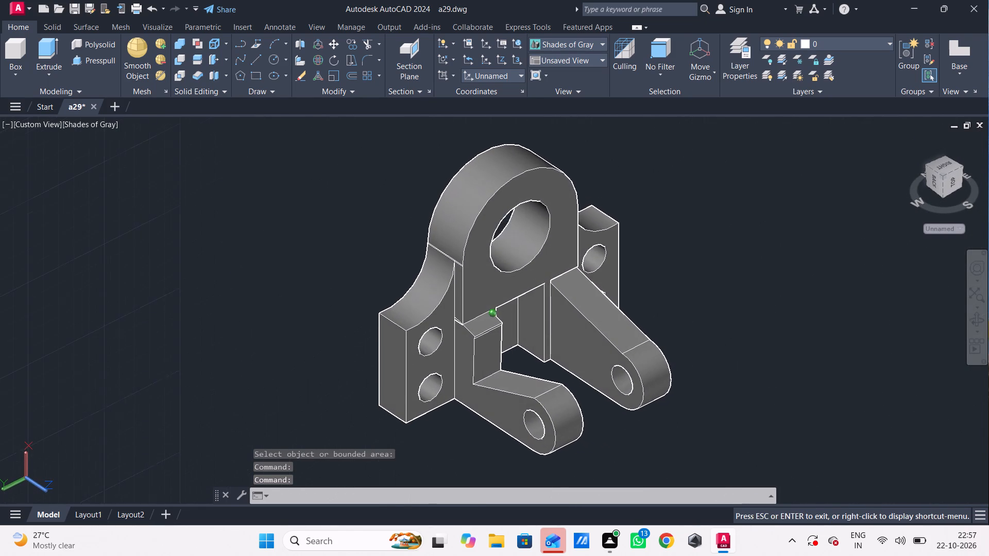
{"action": "middle_click_drag", "start_coordinate": [570, 297], "coordinate": [570, 295], "text": "shift"}
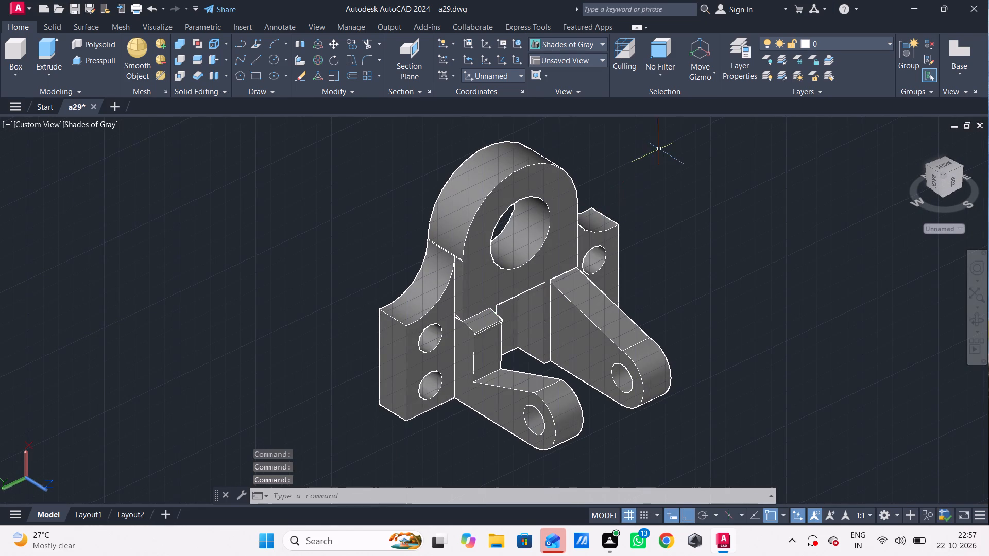
{"action": "type", "text": "un"}
{"action": "key", "text": "i"}
{"action": "key", "text": "Return"}
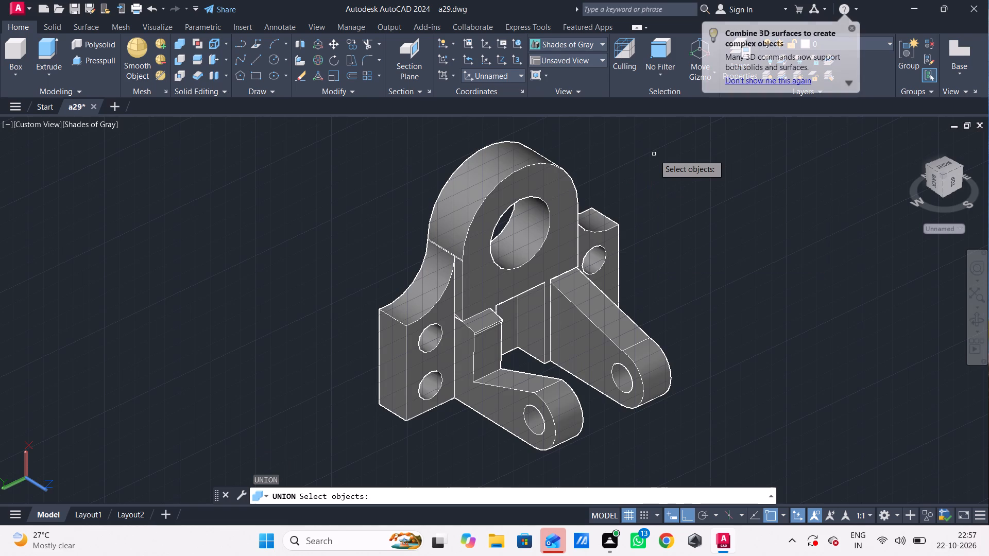
{"action": "left_click", "coordinate": [703, 130]}
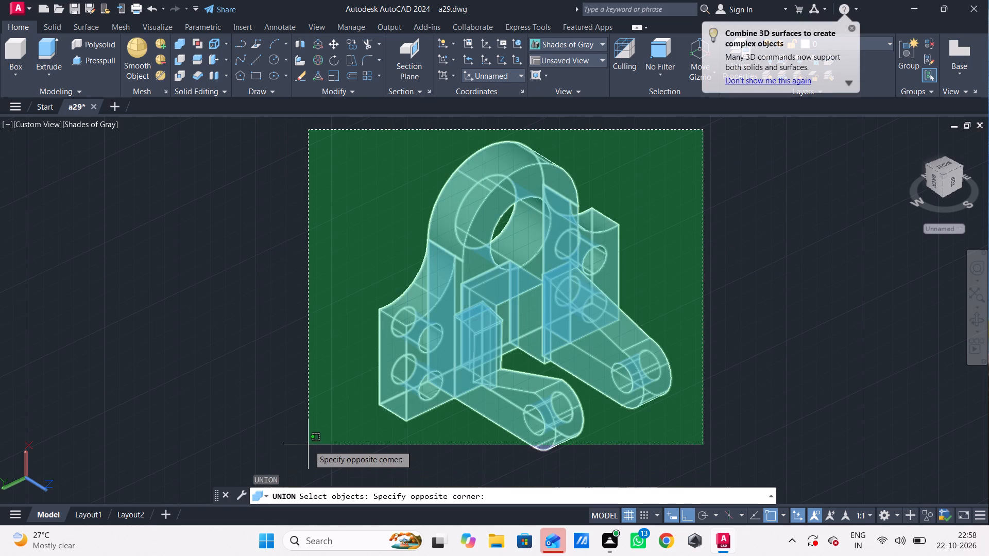
{"action": "left_click", "coordinate": [309, 445]}
{"action": "key", "text": "Return"}
{"action": "key", "text": "3"}
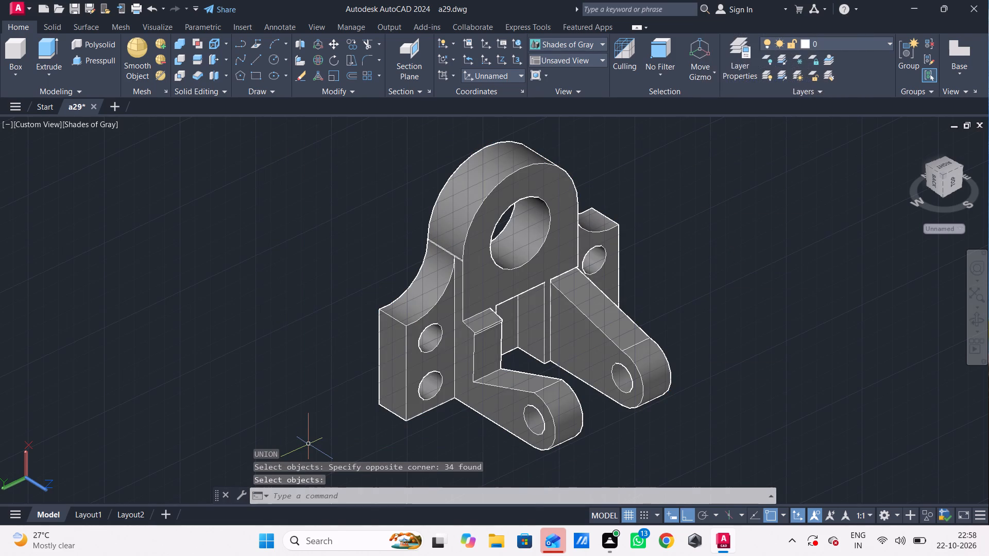
{"action": "left_click", "coordinate": [467, 358]}
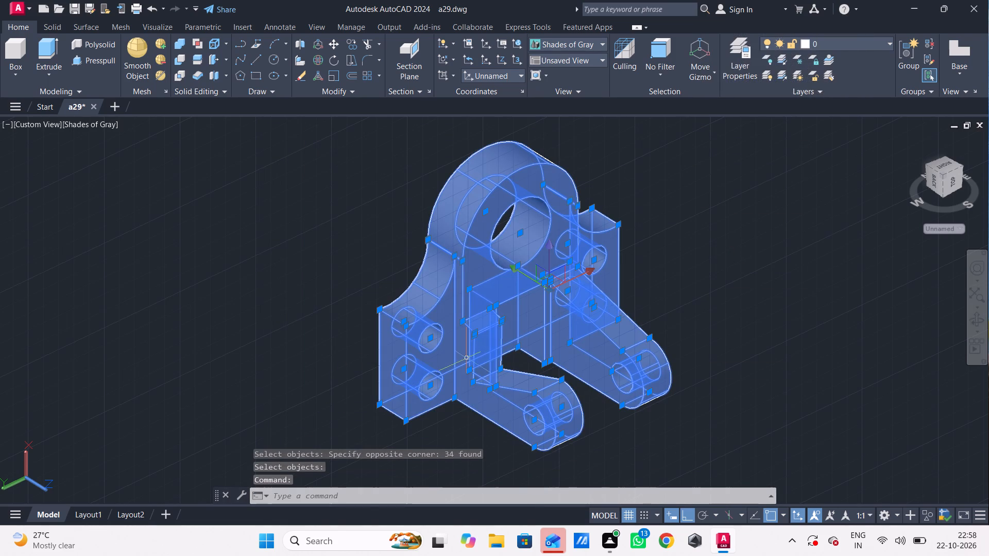
{"action": "key", "text": "Escape"}
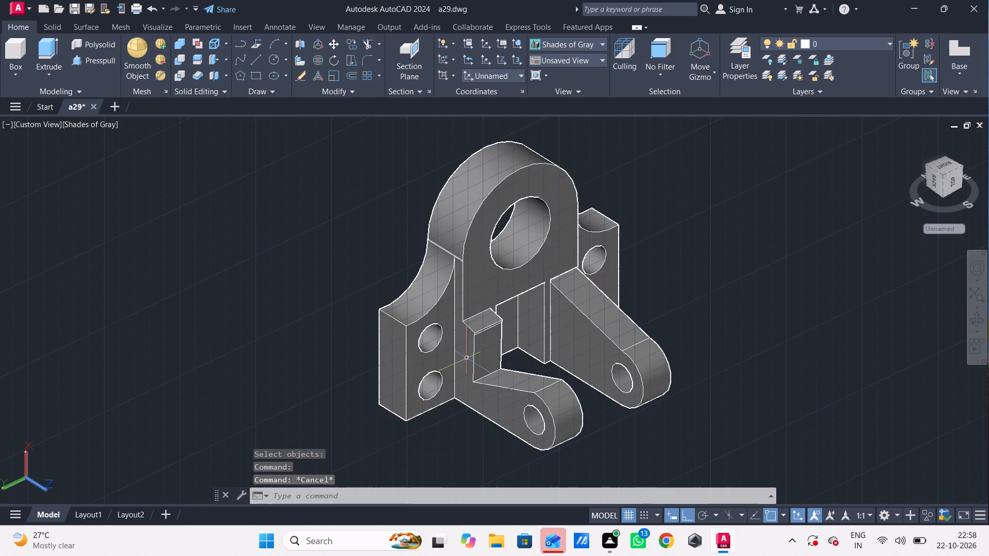
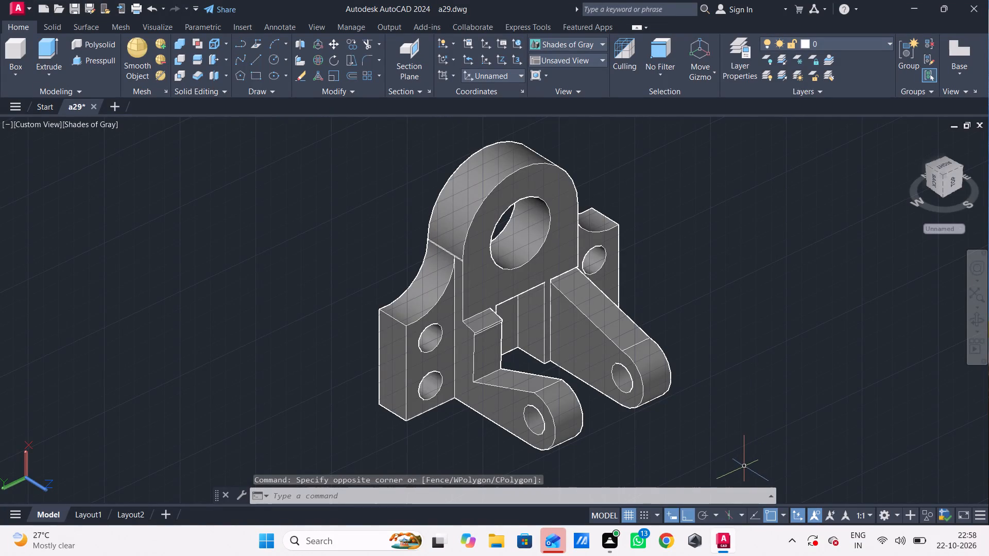
Save the a29 drawing with the finished bracket.
{"action": "key", "text": "ctrl+s"}
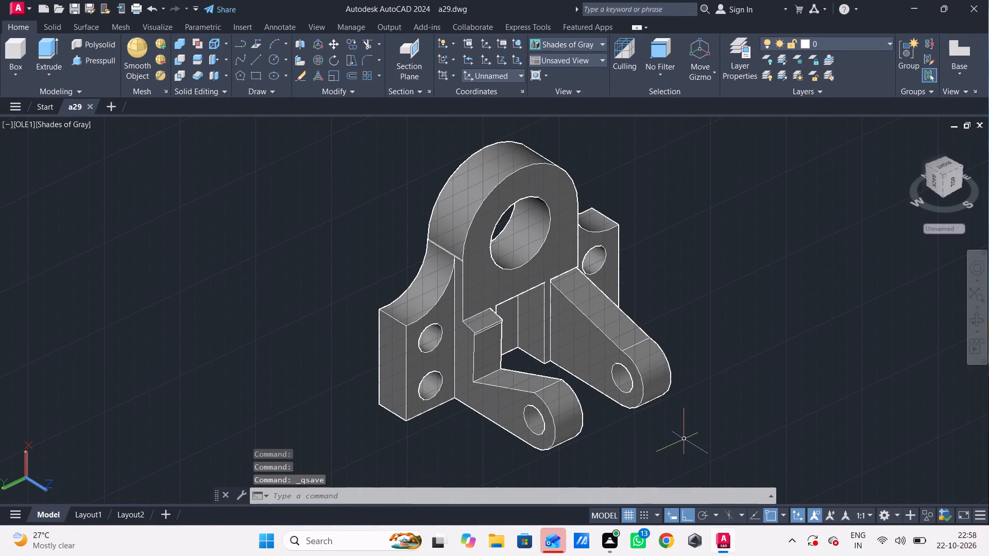
{"action": "key", "text": "ctrl+s"}
Set up a centred plot with AutoCAD PDF (High Quality Print).pc3, using a Window plot area around the whole bracket.
{"action": "key", "text": "ctrl+p"}
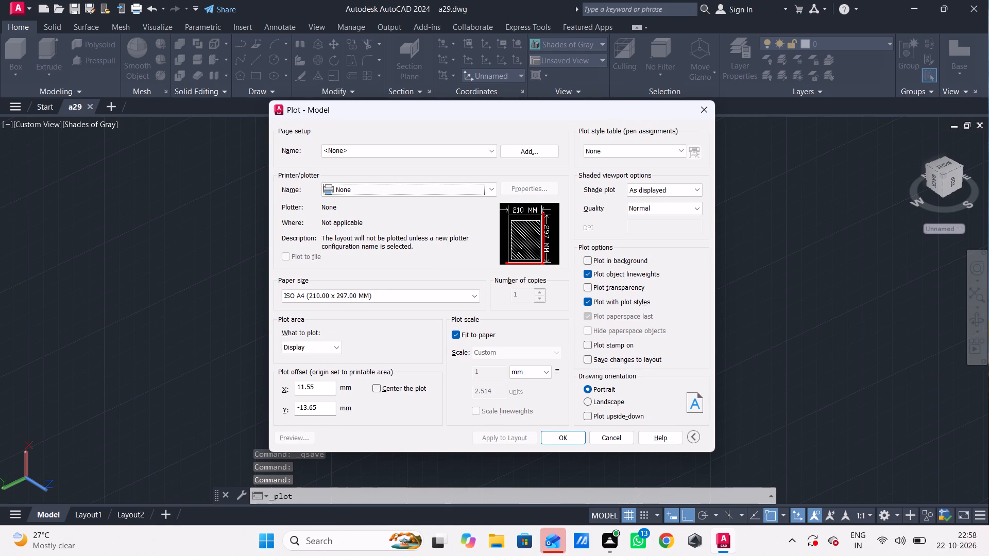
{"action": "left_click", "coordinate": [490, 192]}
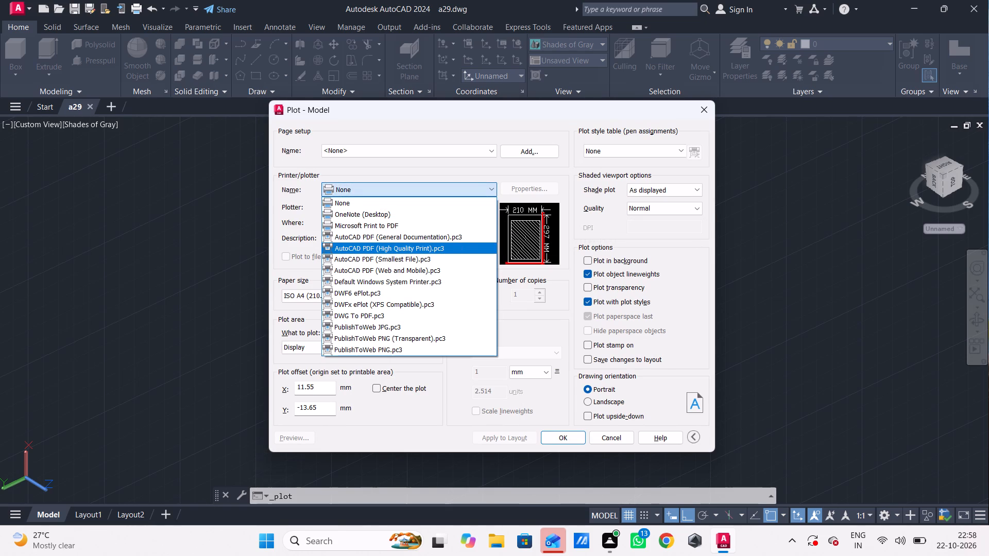
{"action": "left_click", "coordinate": [431, 245]}
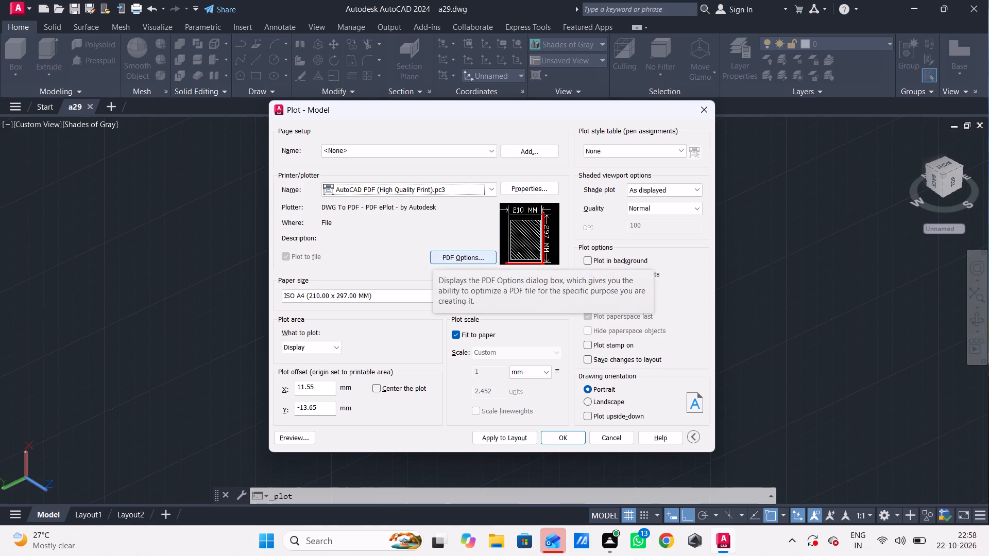
{"action": "left_click", "coordinate": [390, 386]}
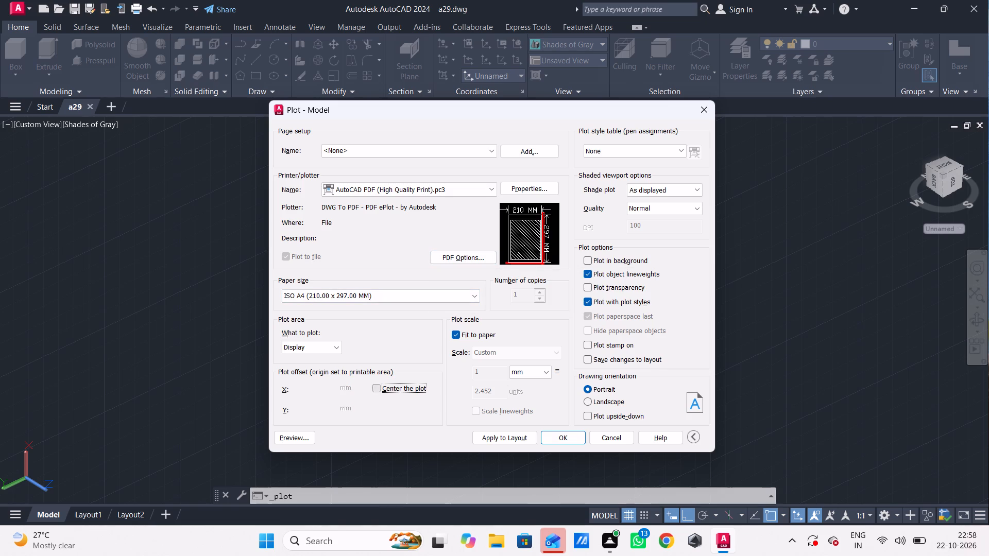
{"action": "left_click", "coordinate": [303, 349]}
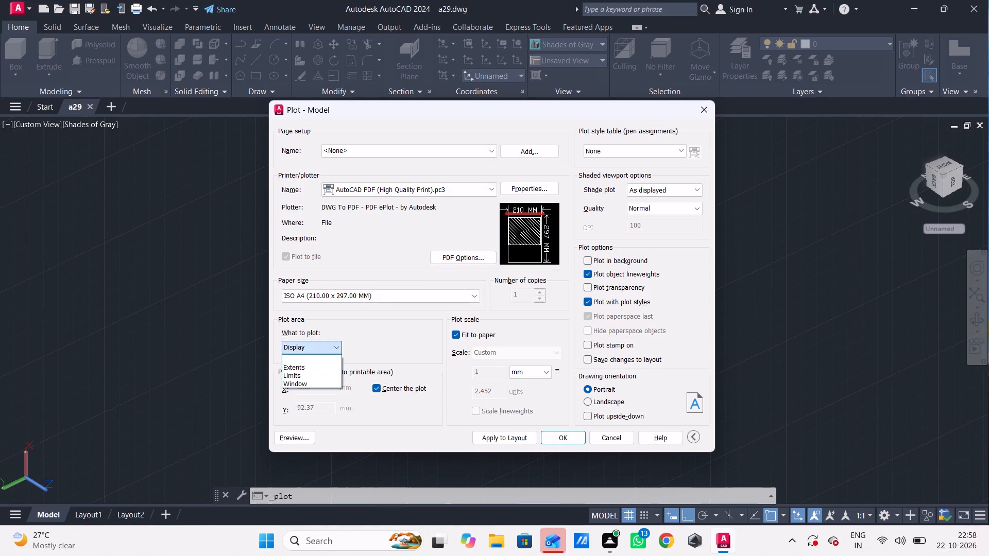
{"action": "left_click", "coordinate": [302, 383]}
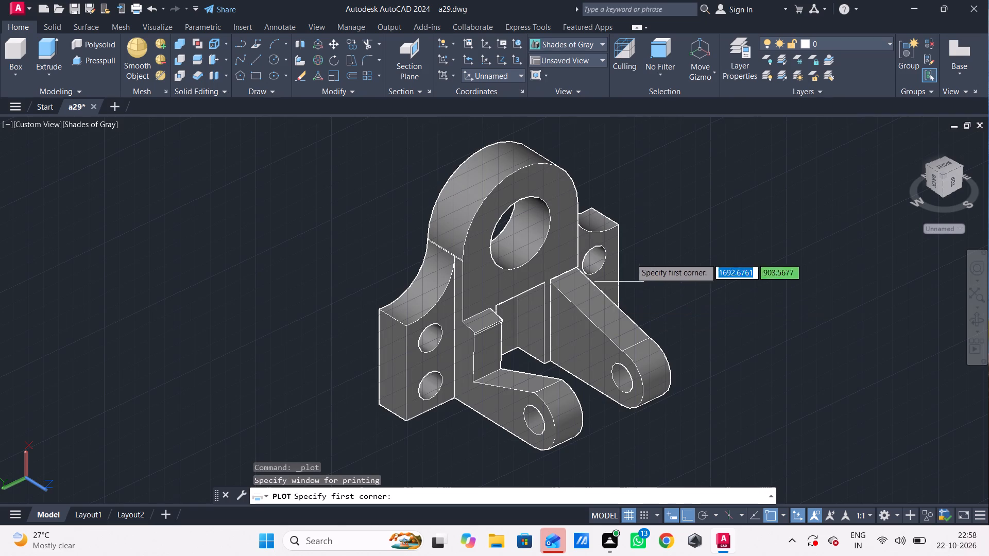
{"action": "left_click", "coordinate": [732, 123]}
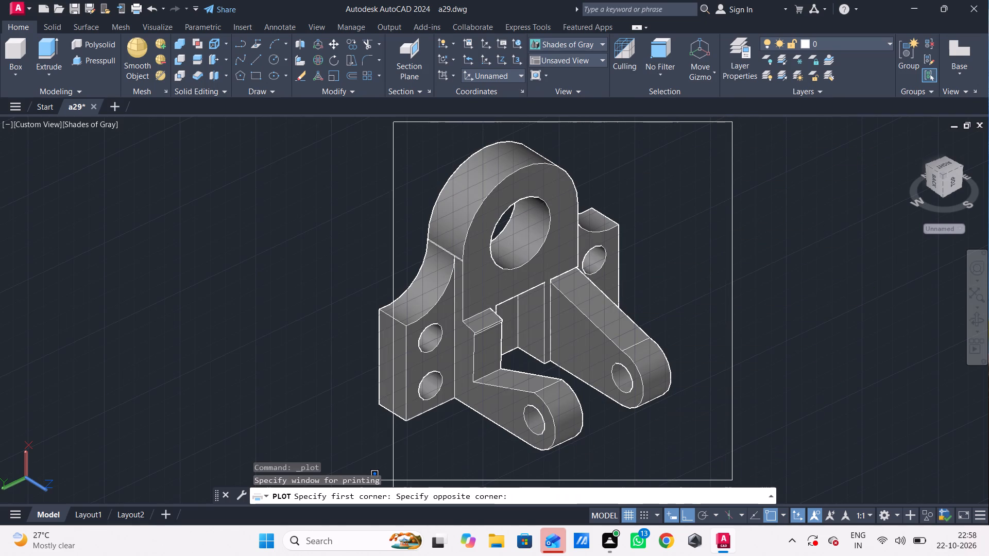
{"action": "left_click", "coordinate": [296, 450]}
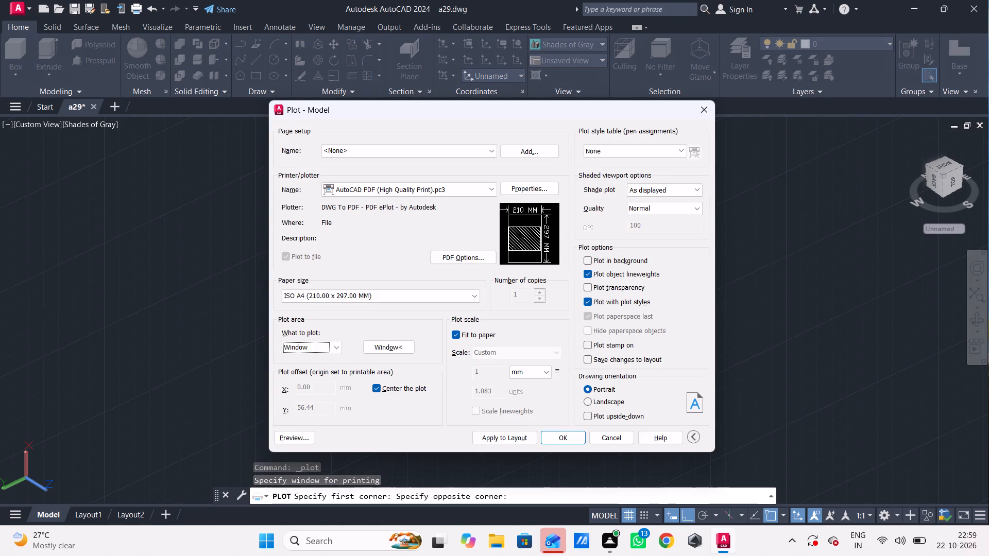
Preview the plot, output it as a29-Model.pdf to the CAD folder on the Desktop, and return to the drawing with nothing selected.
{"action": "left_click", "coordinate": [309, 436]}
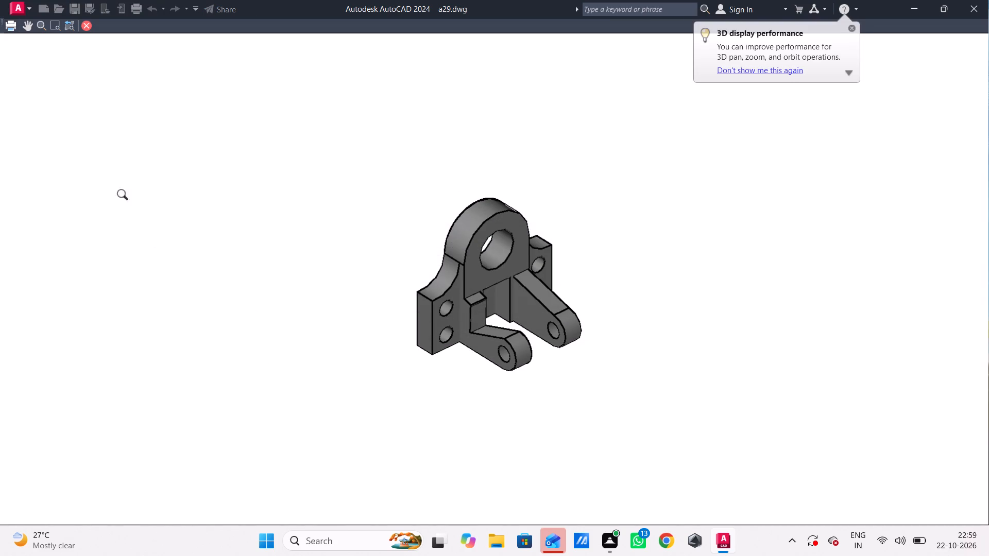
{"action": "left_click", "coordinate": [11, 26]}
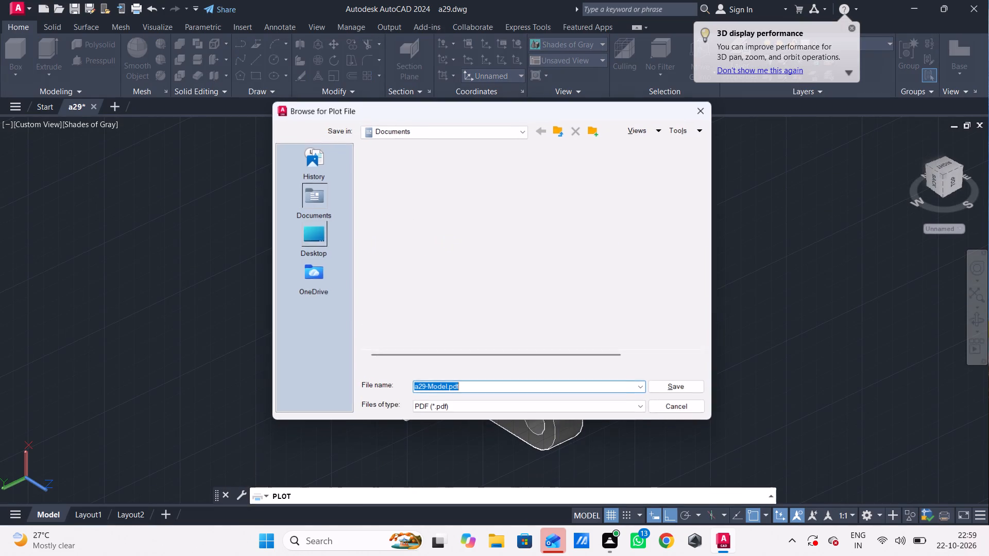
{"action": "left_click", "coordinate": [312, 229]}
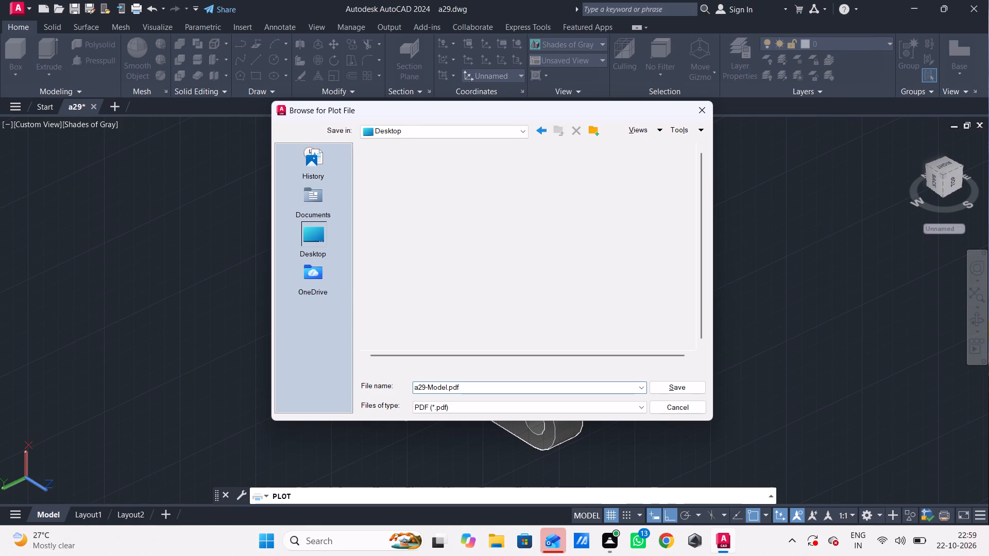
{"action": "double_click", "coordinate": [409, 314]}
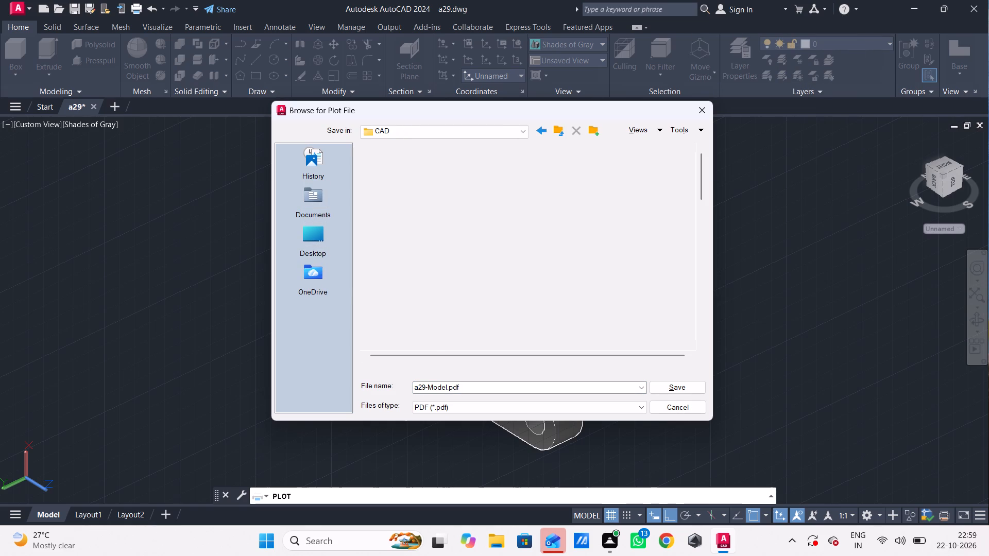
{"action": "left_click", "coordinate": [654, 385]}
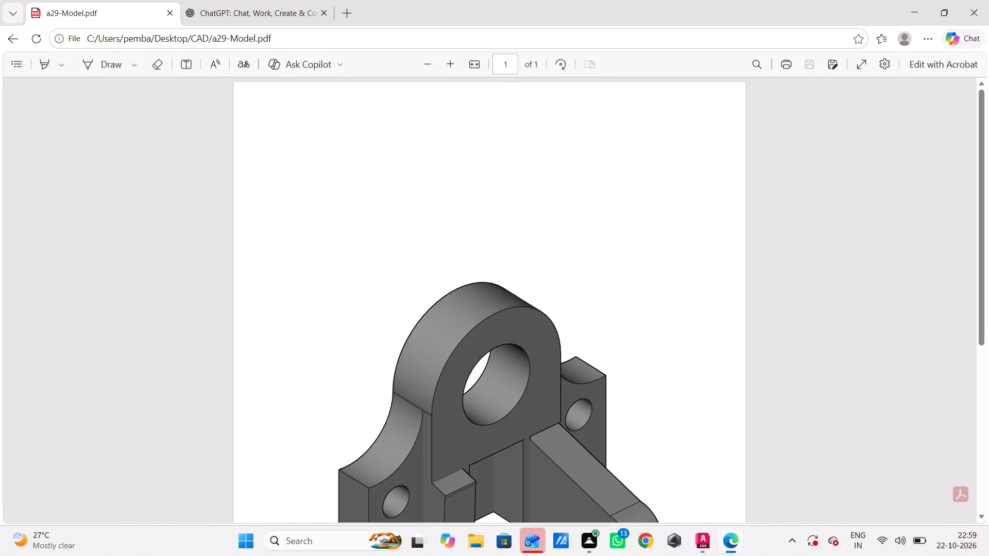
{"action": "left_click", "coordinate": [927, 18]}
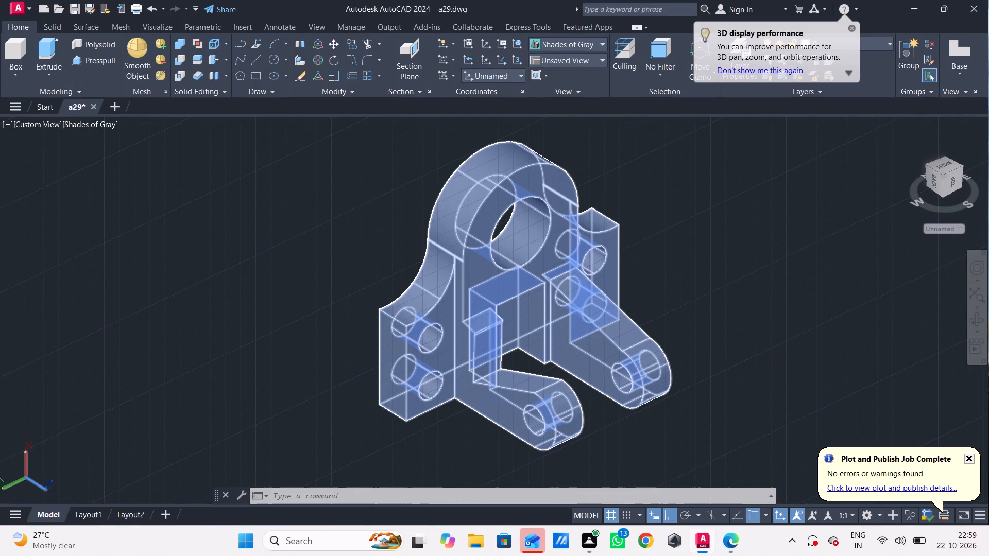
{"action": "left_click", "coordinate": [718, 336]}
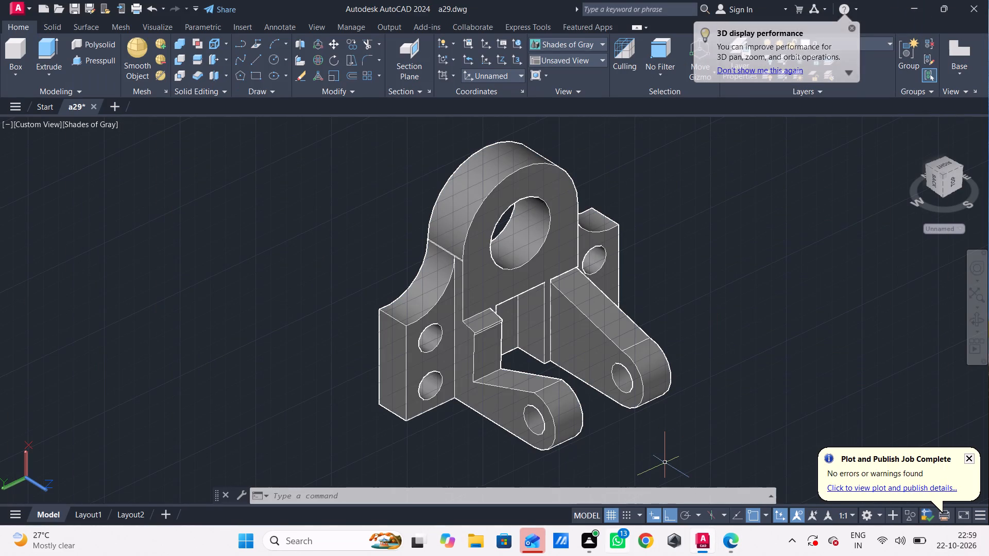